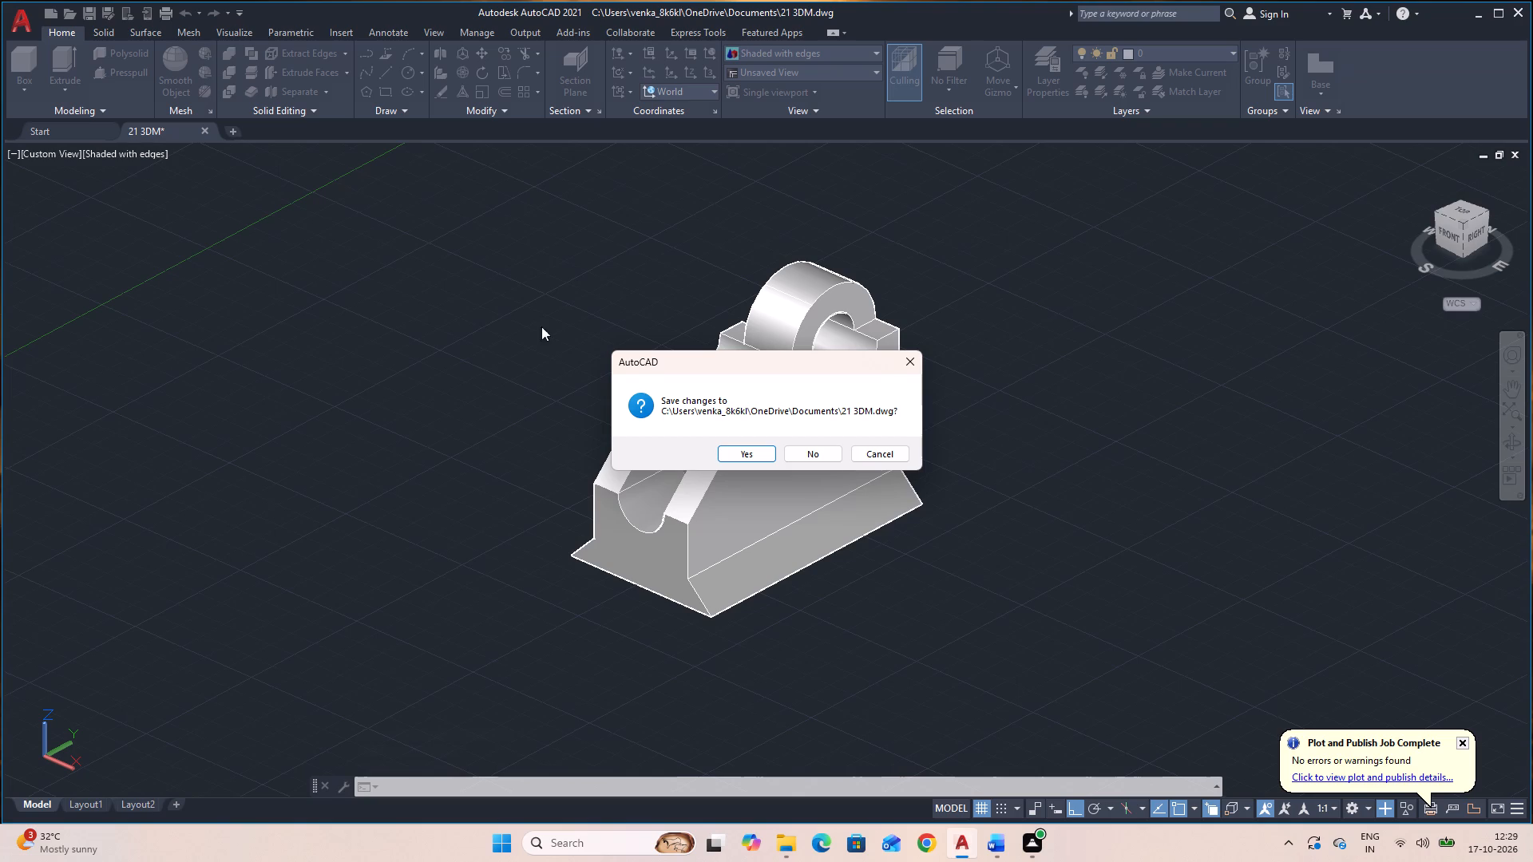
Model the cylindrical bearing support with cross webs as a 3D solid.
Close the 21 3DM drawing without saving its changes.
click(809, 454)
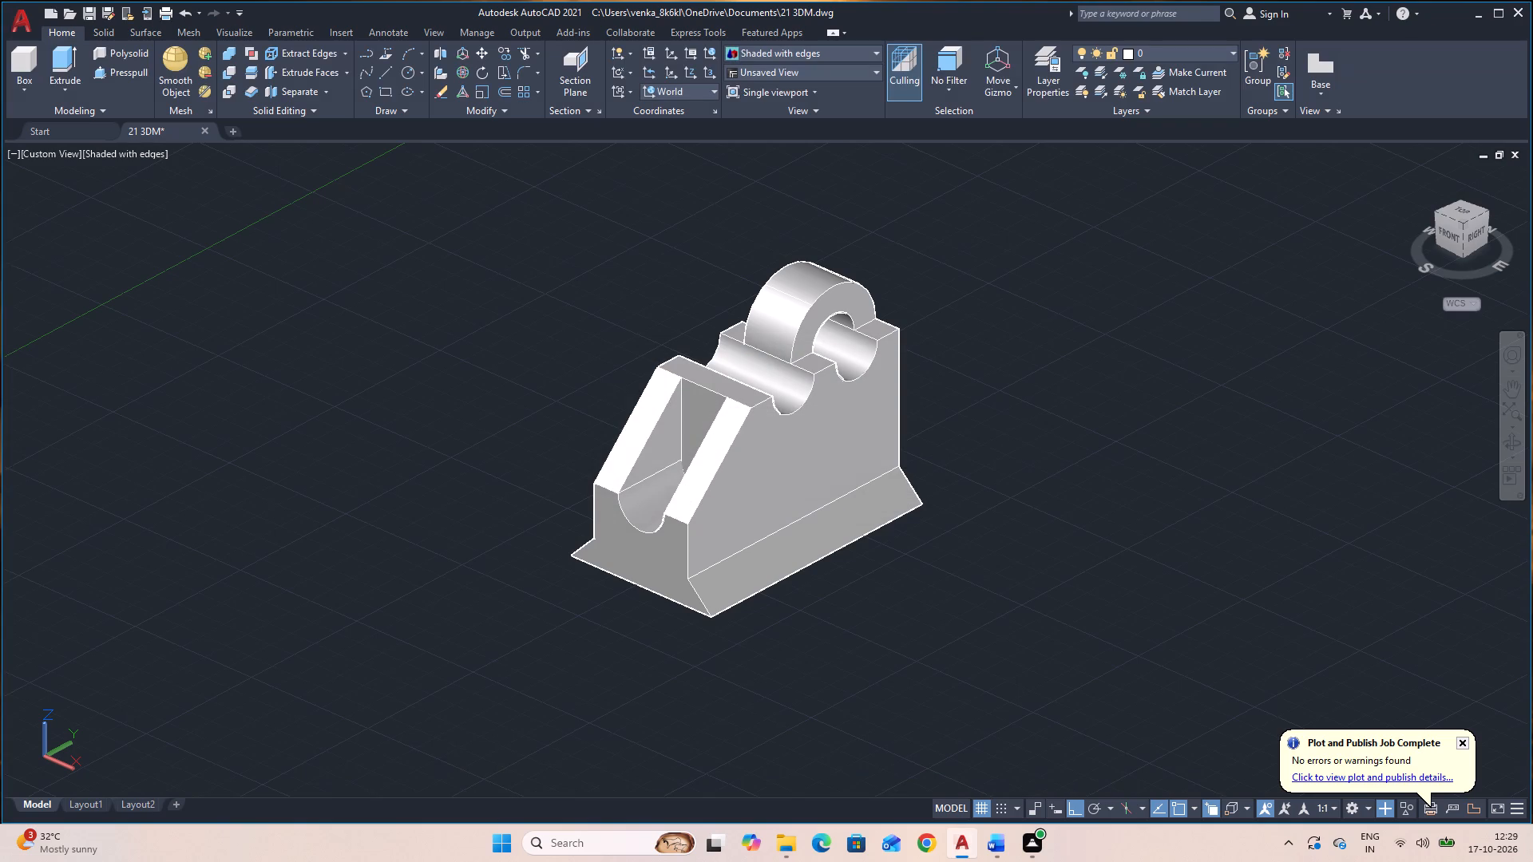
click(395, 325)
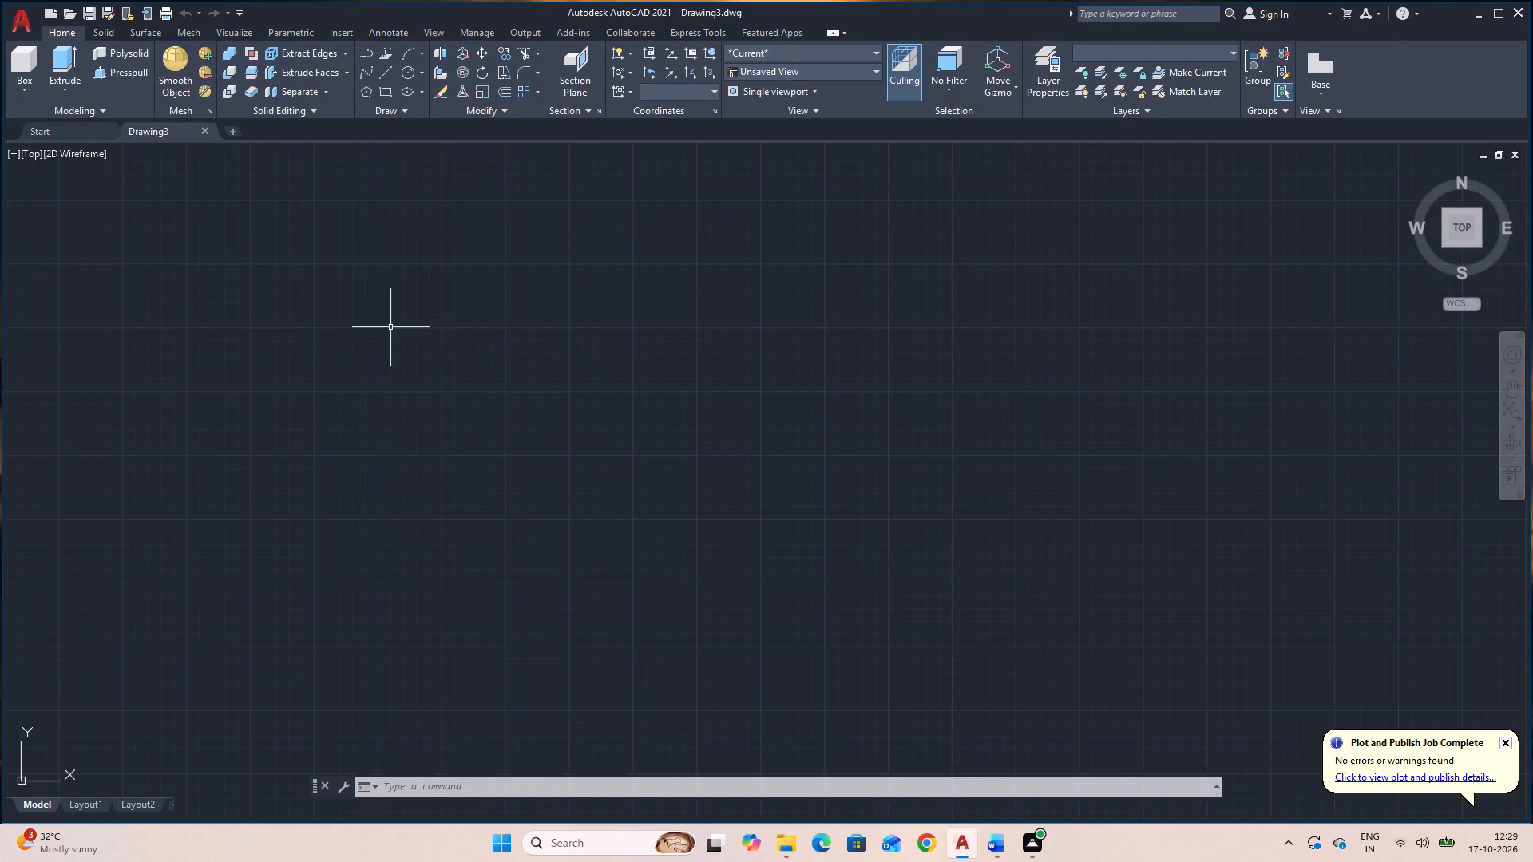
Set the new drawing's visual style to Shaded with edges and its view to SE Isometric.
click(776, 45)
click(814, 147)
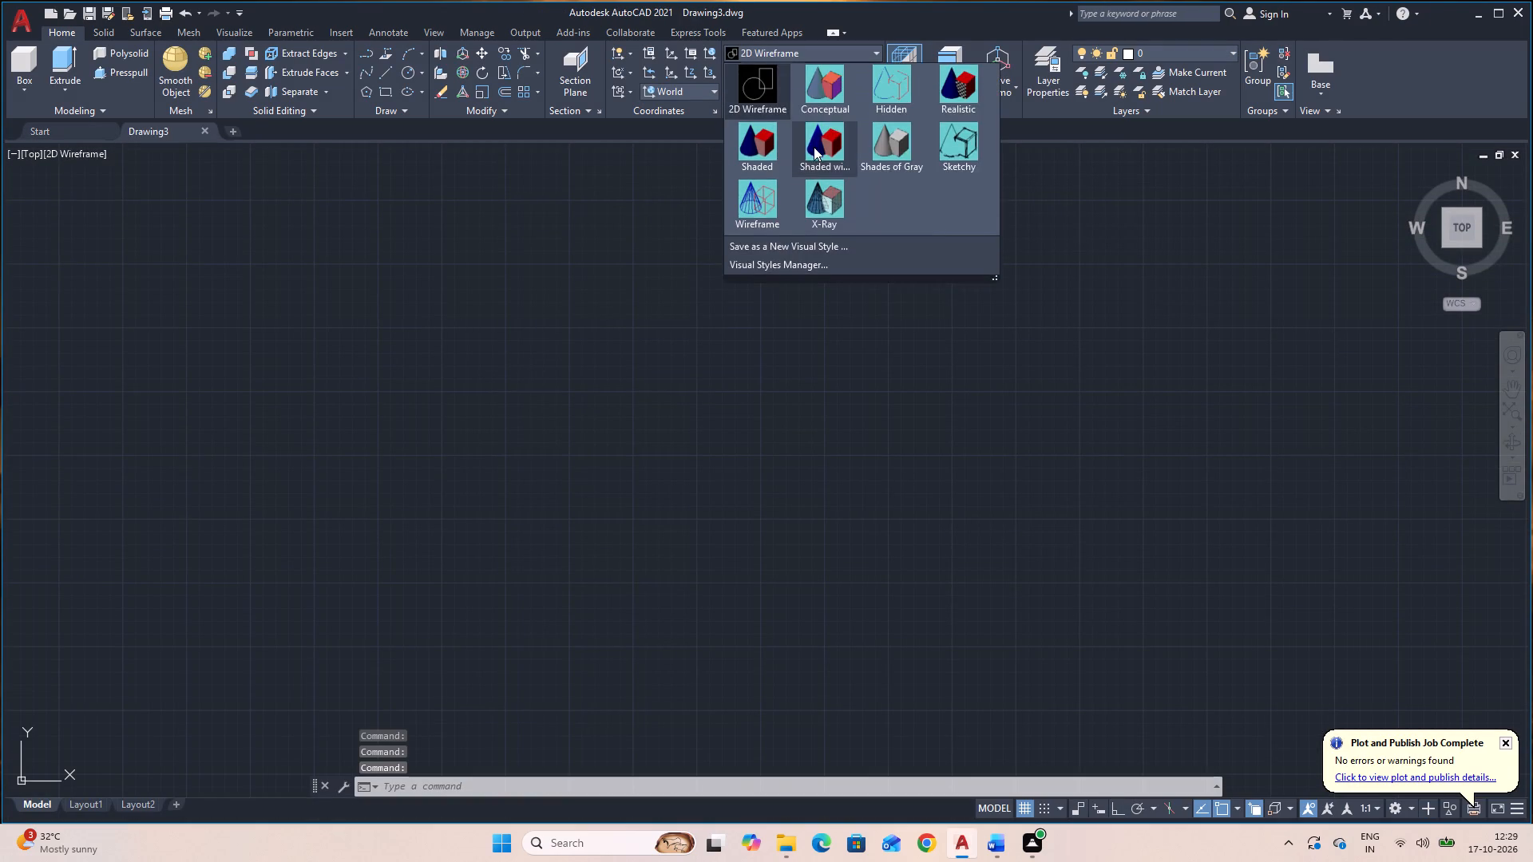
click(794, 74)
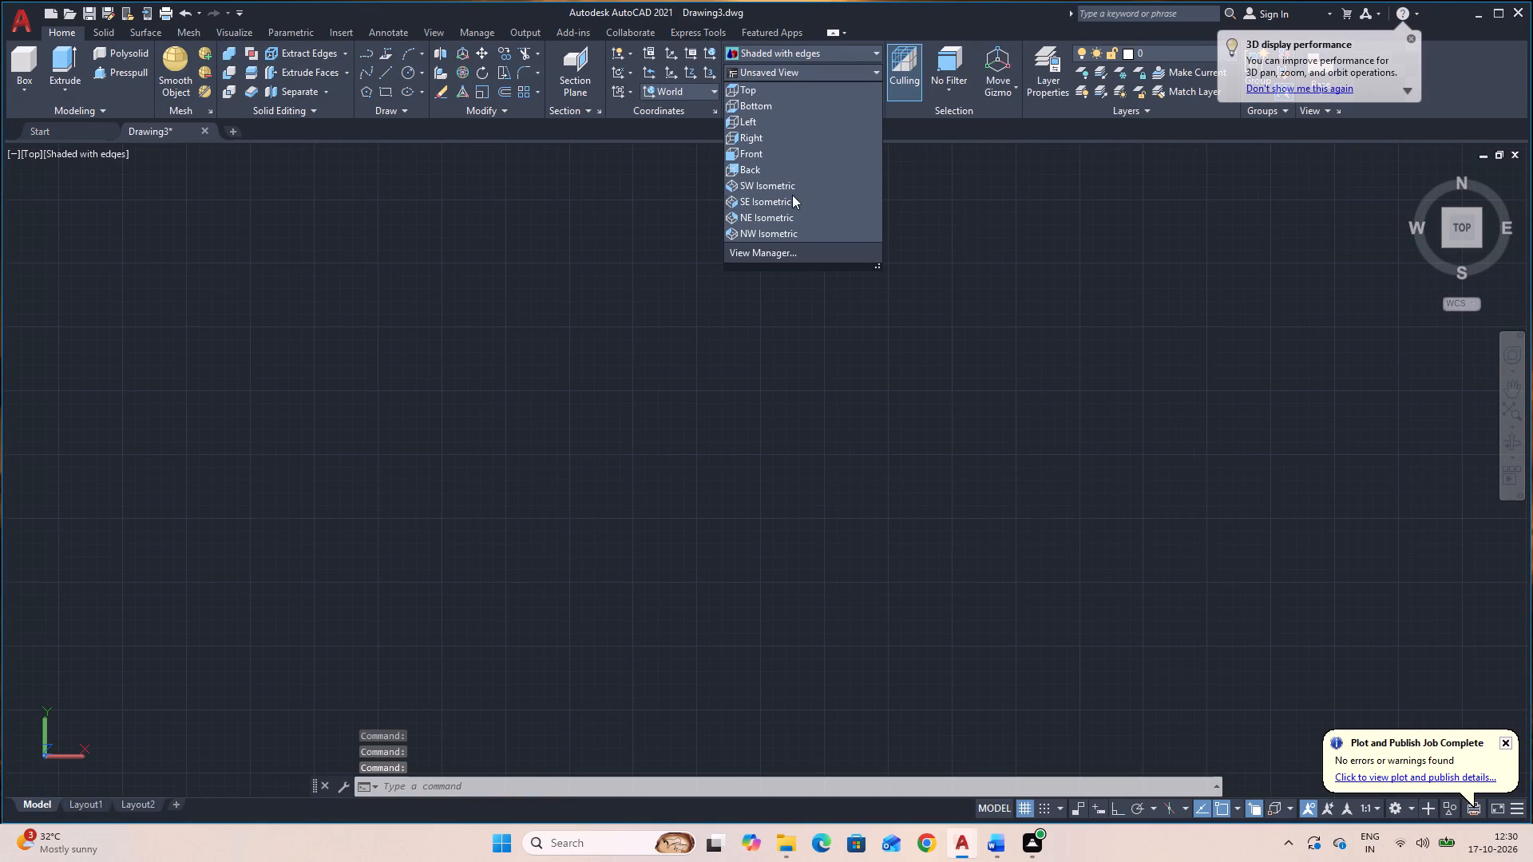
click(789, 204)
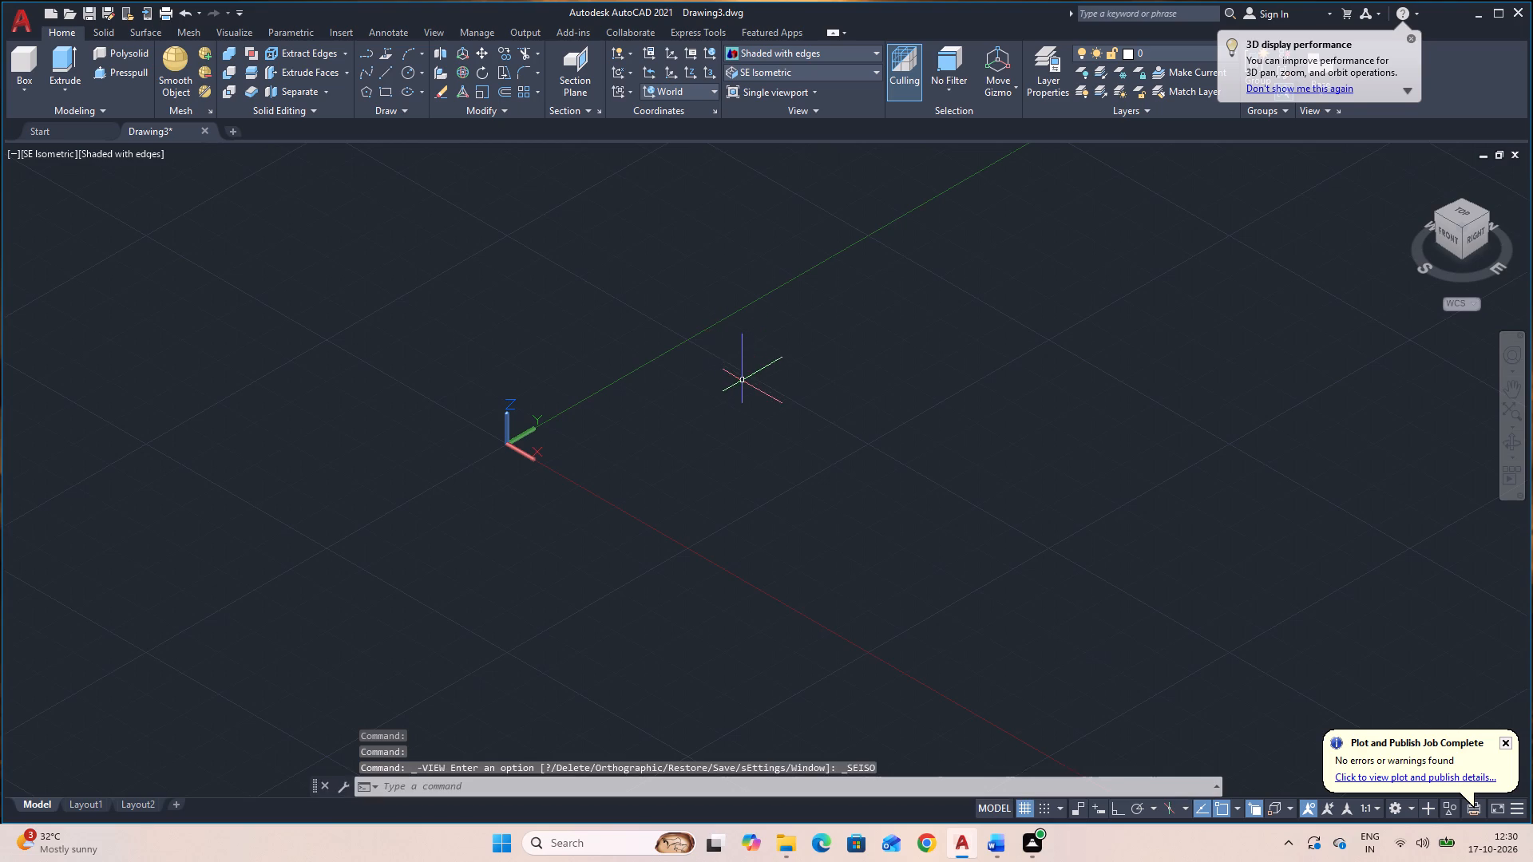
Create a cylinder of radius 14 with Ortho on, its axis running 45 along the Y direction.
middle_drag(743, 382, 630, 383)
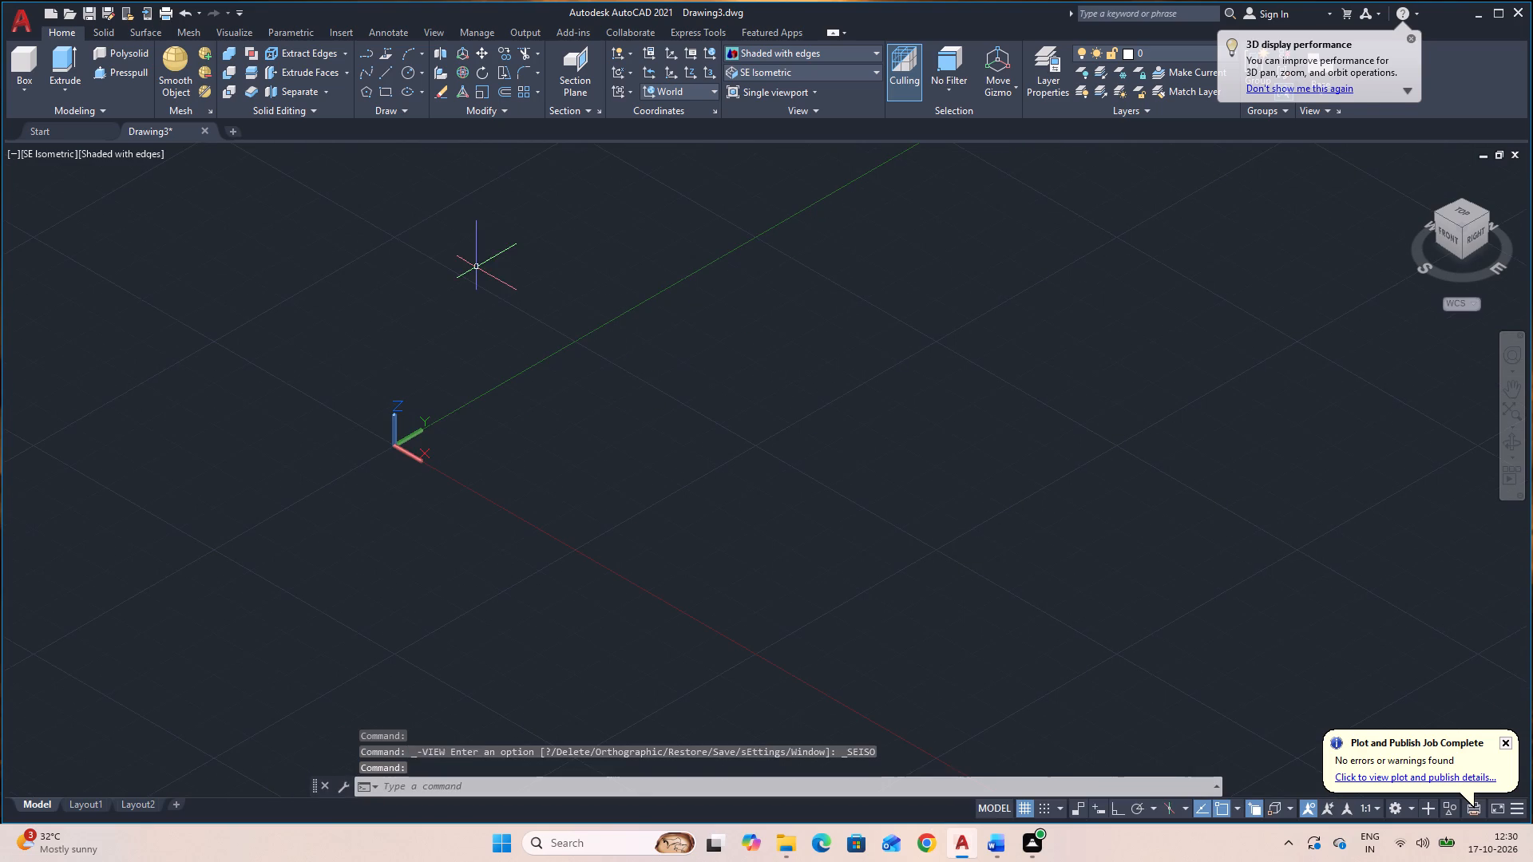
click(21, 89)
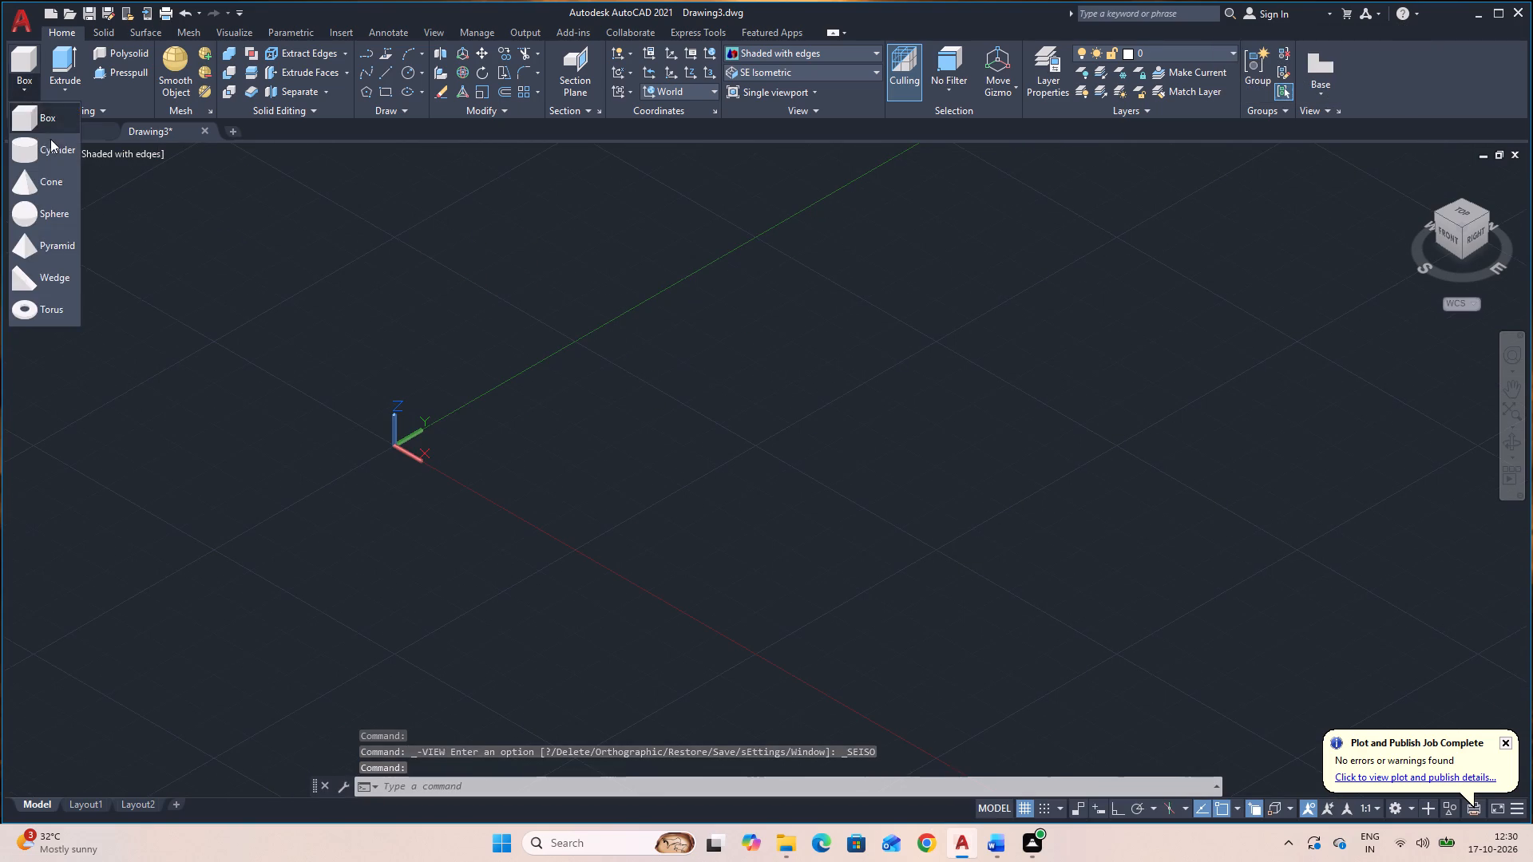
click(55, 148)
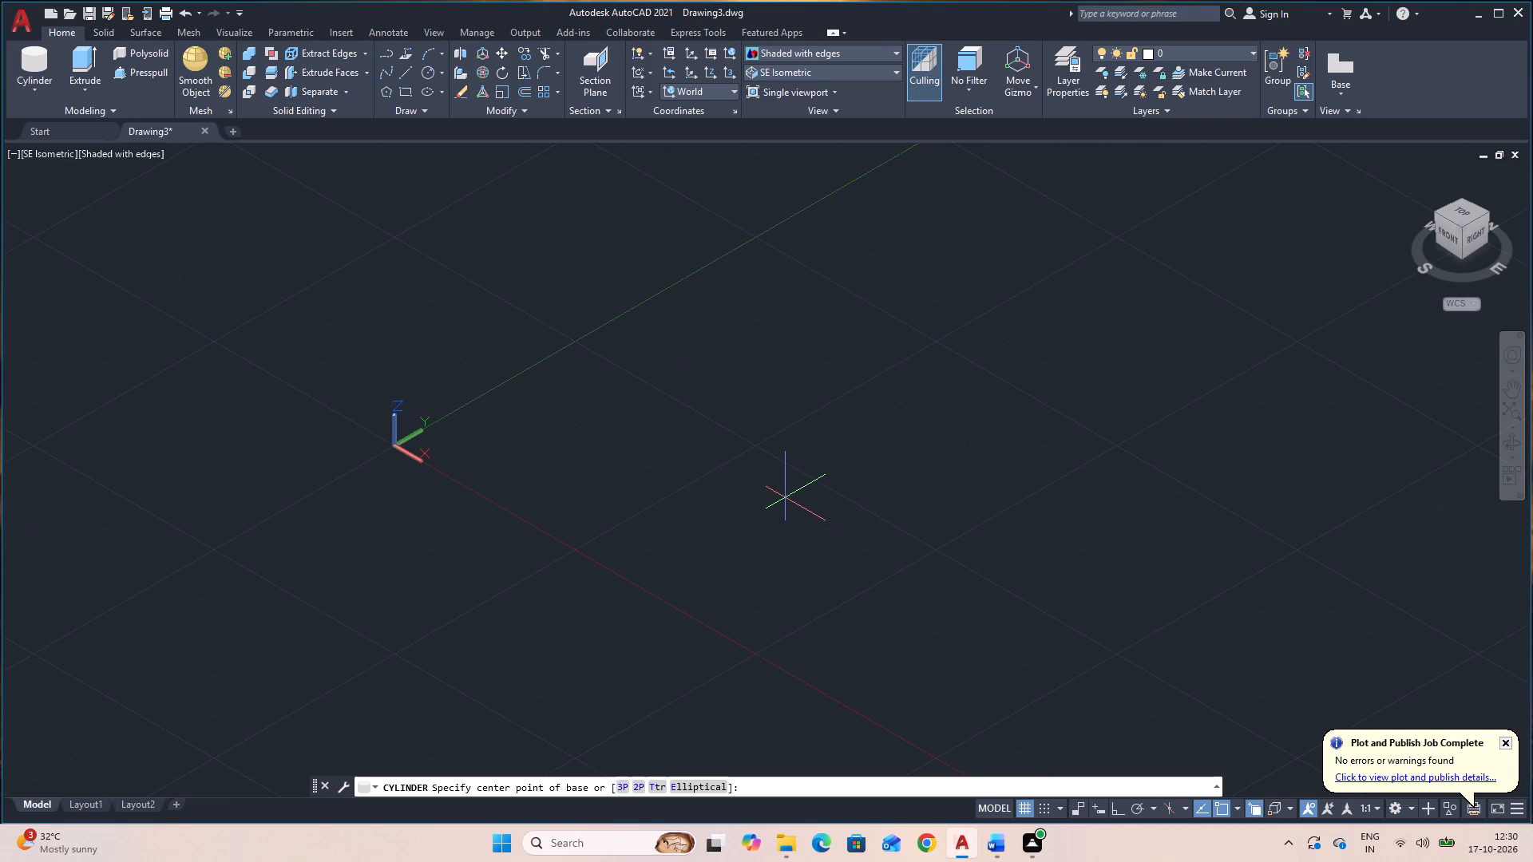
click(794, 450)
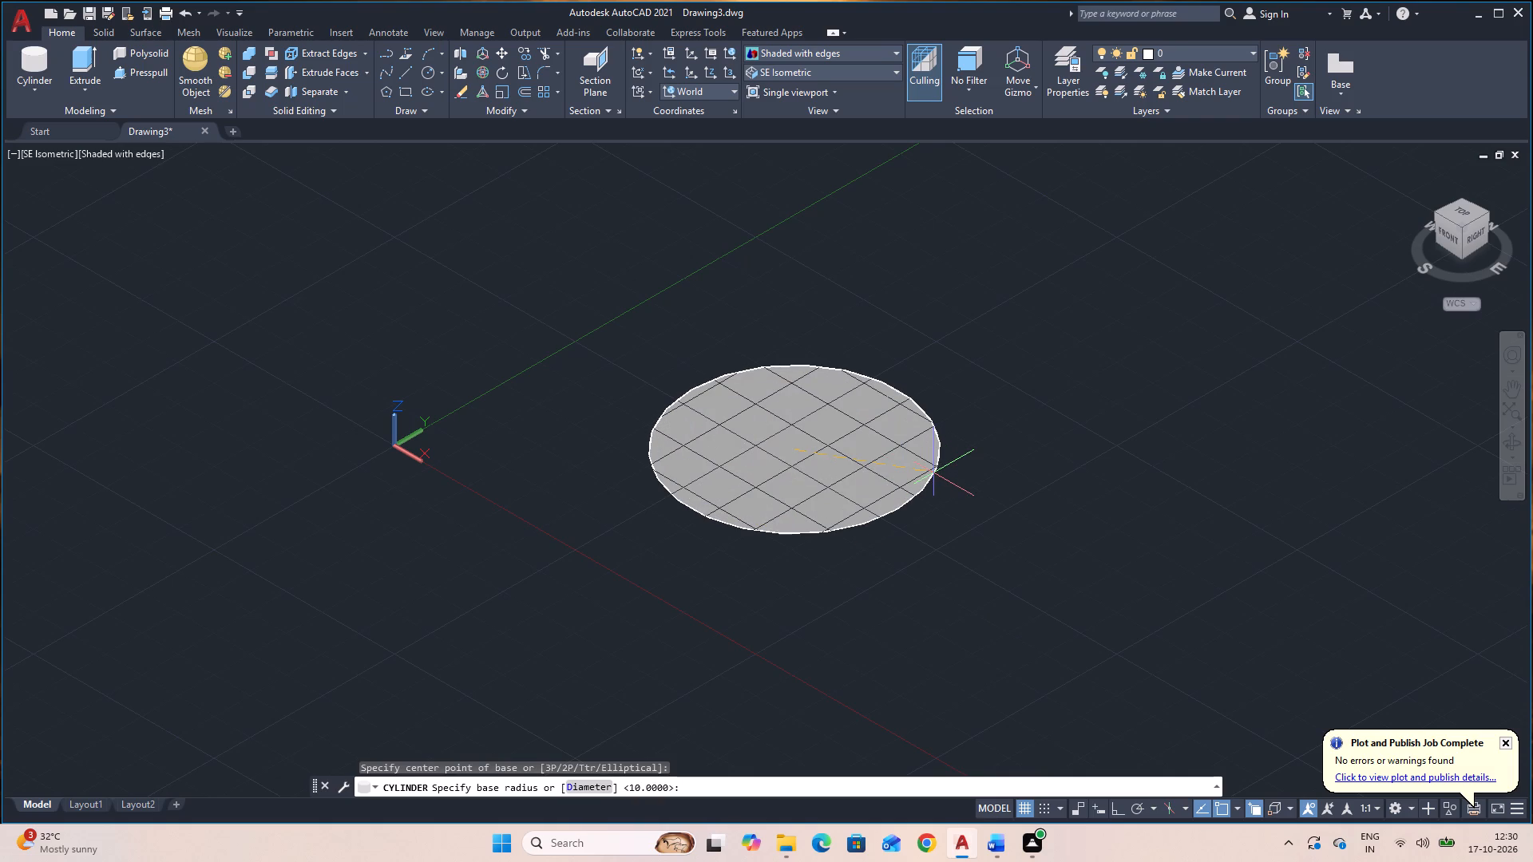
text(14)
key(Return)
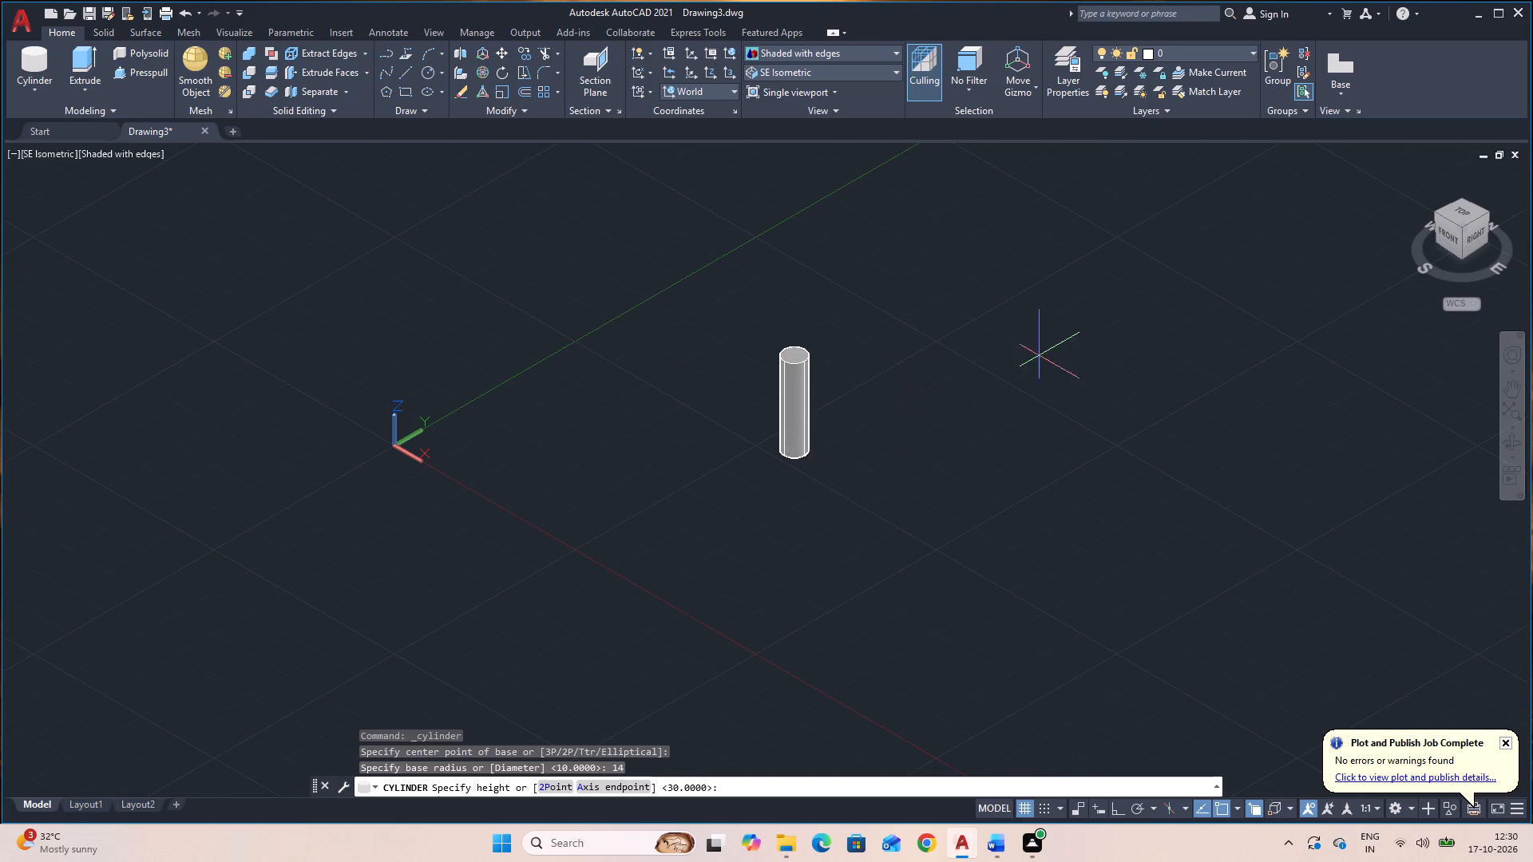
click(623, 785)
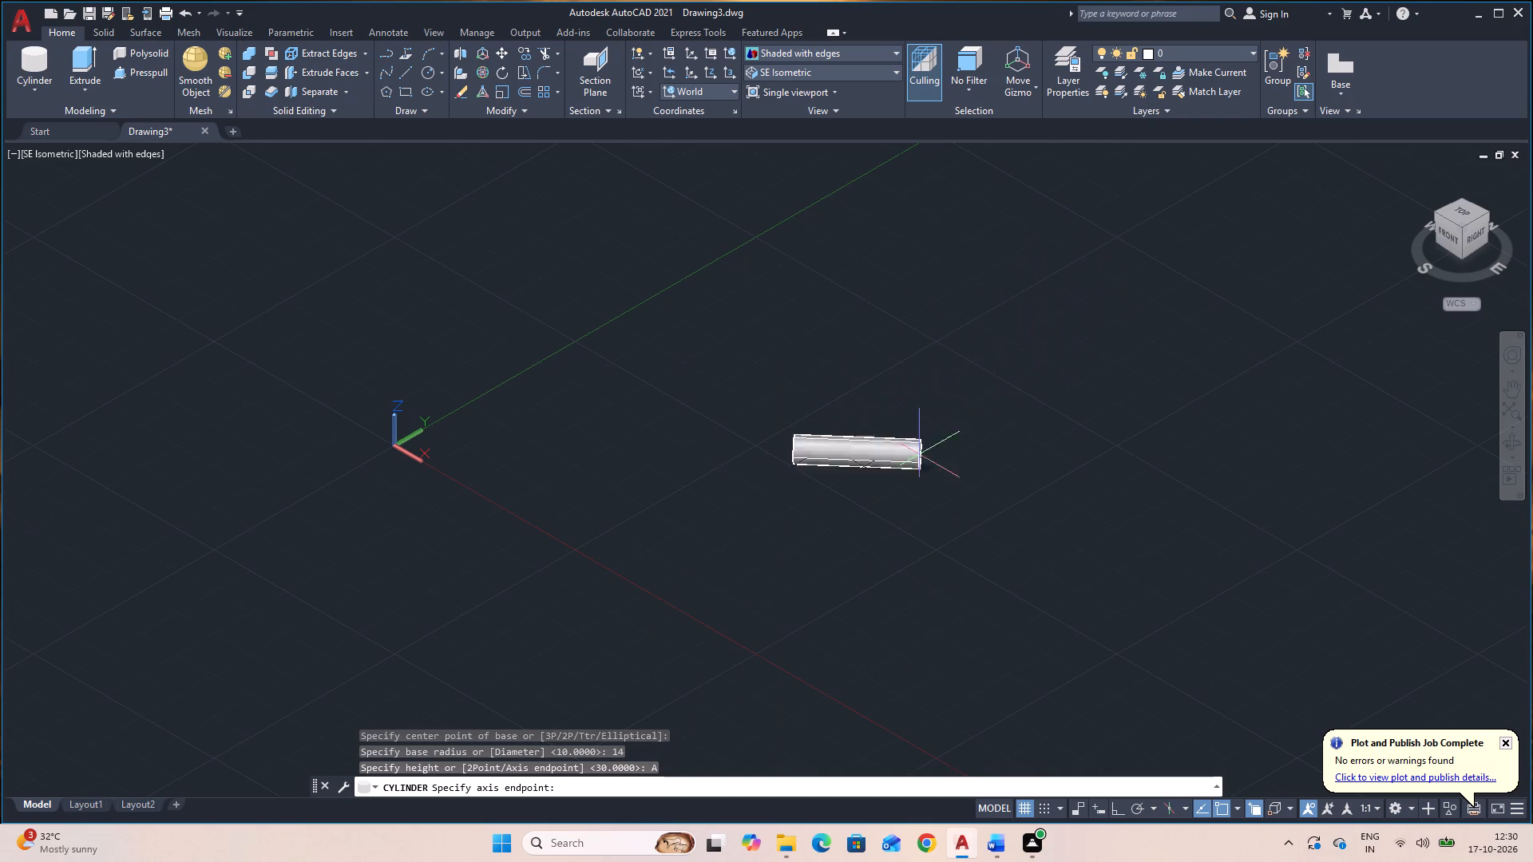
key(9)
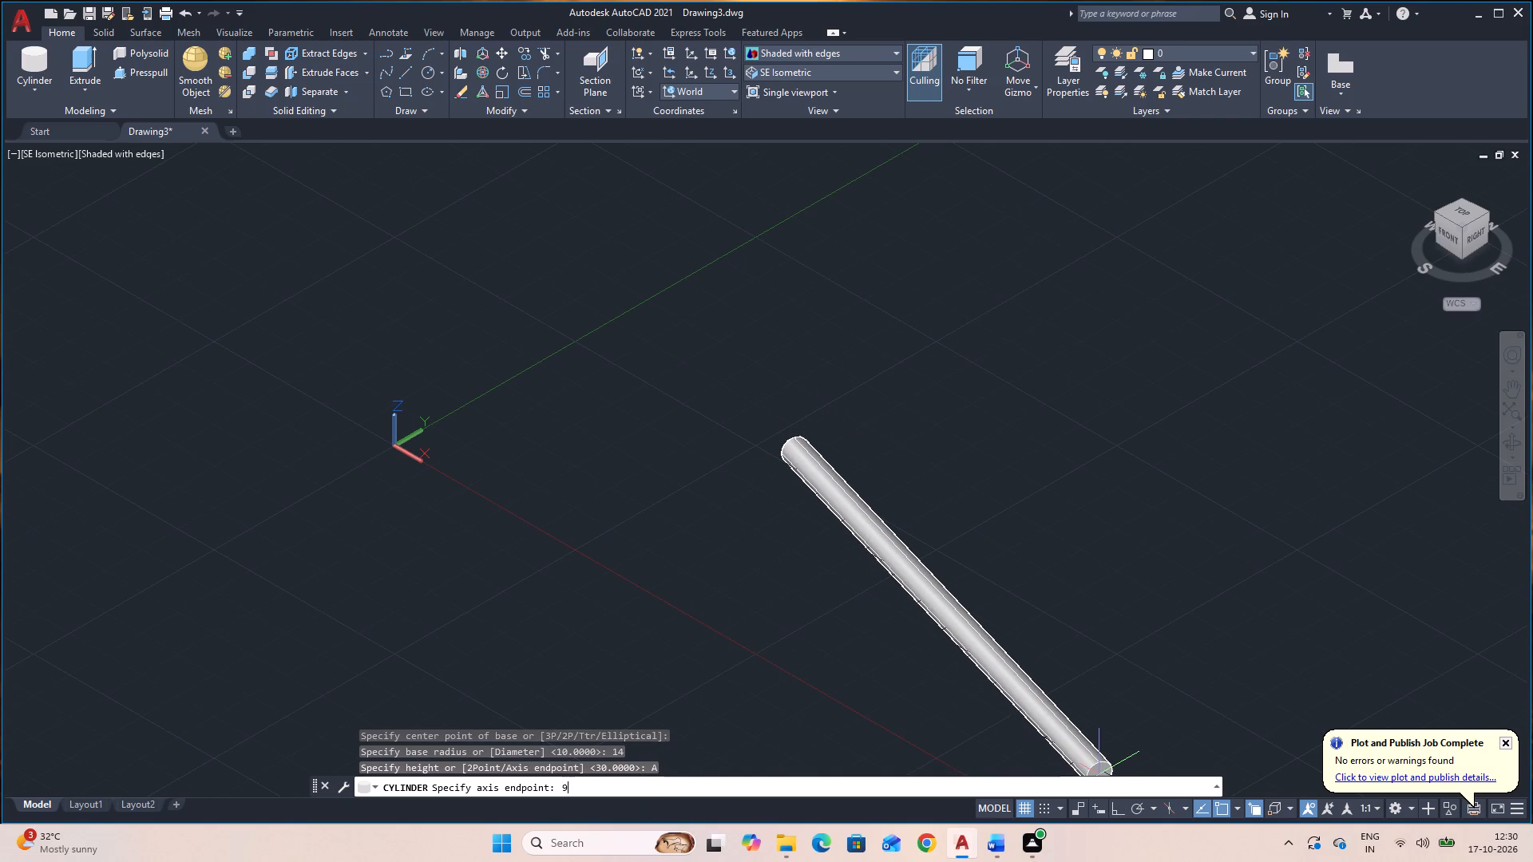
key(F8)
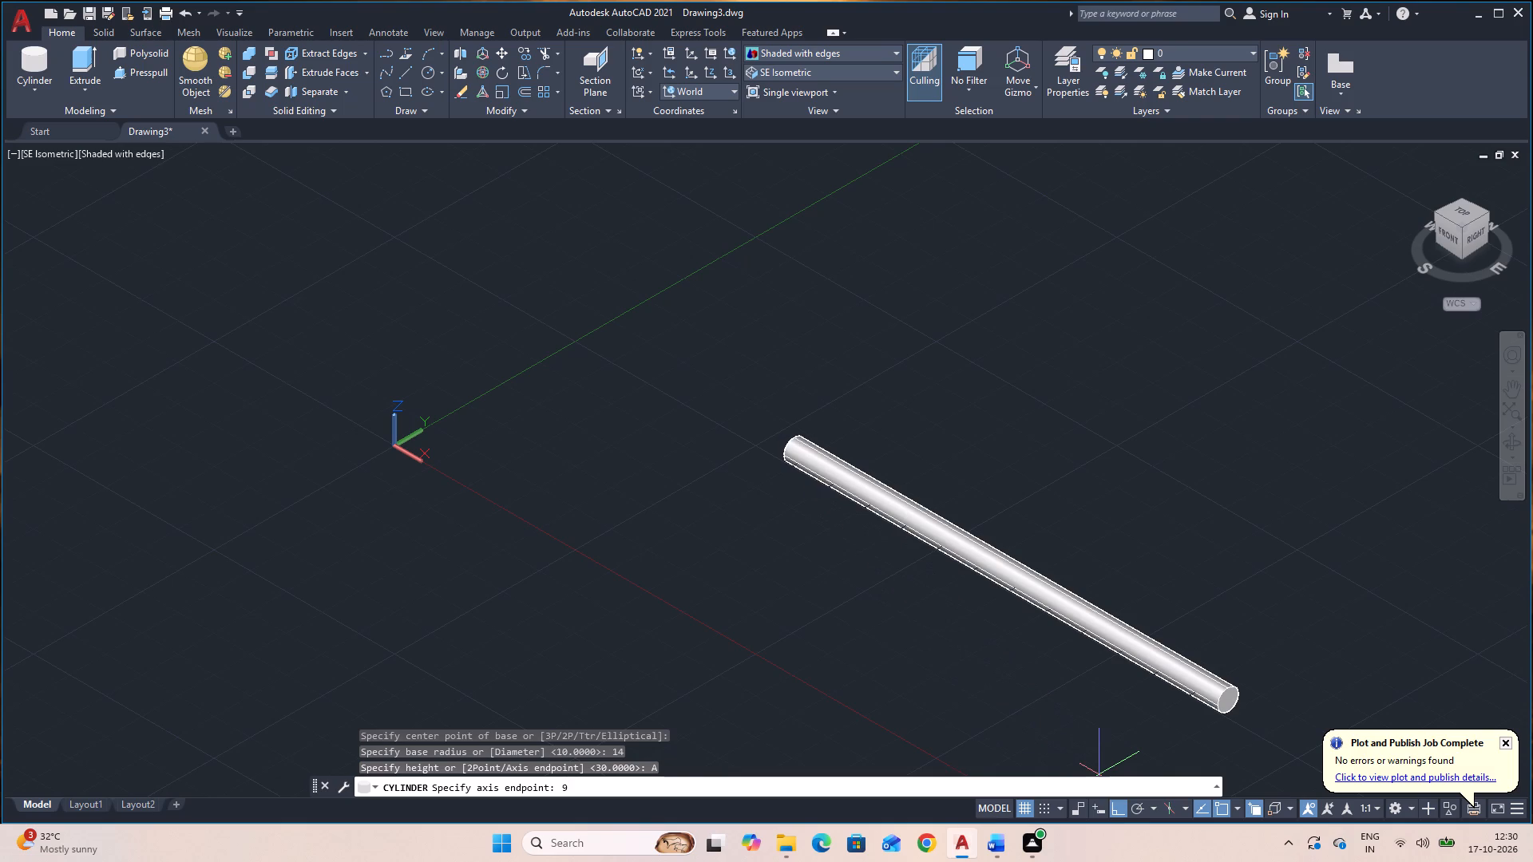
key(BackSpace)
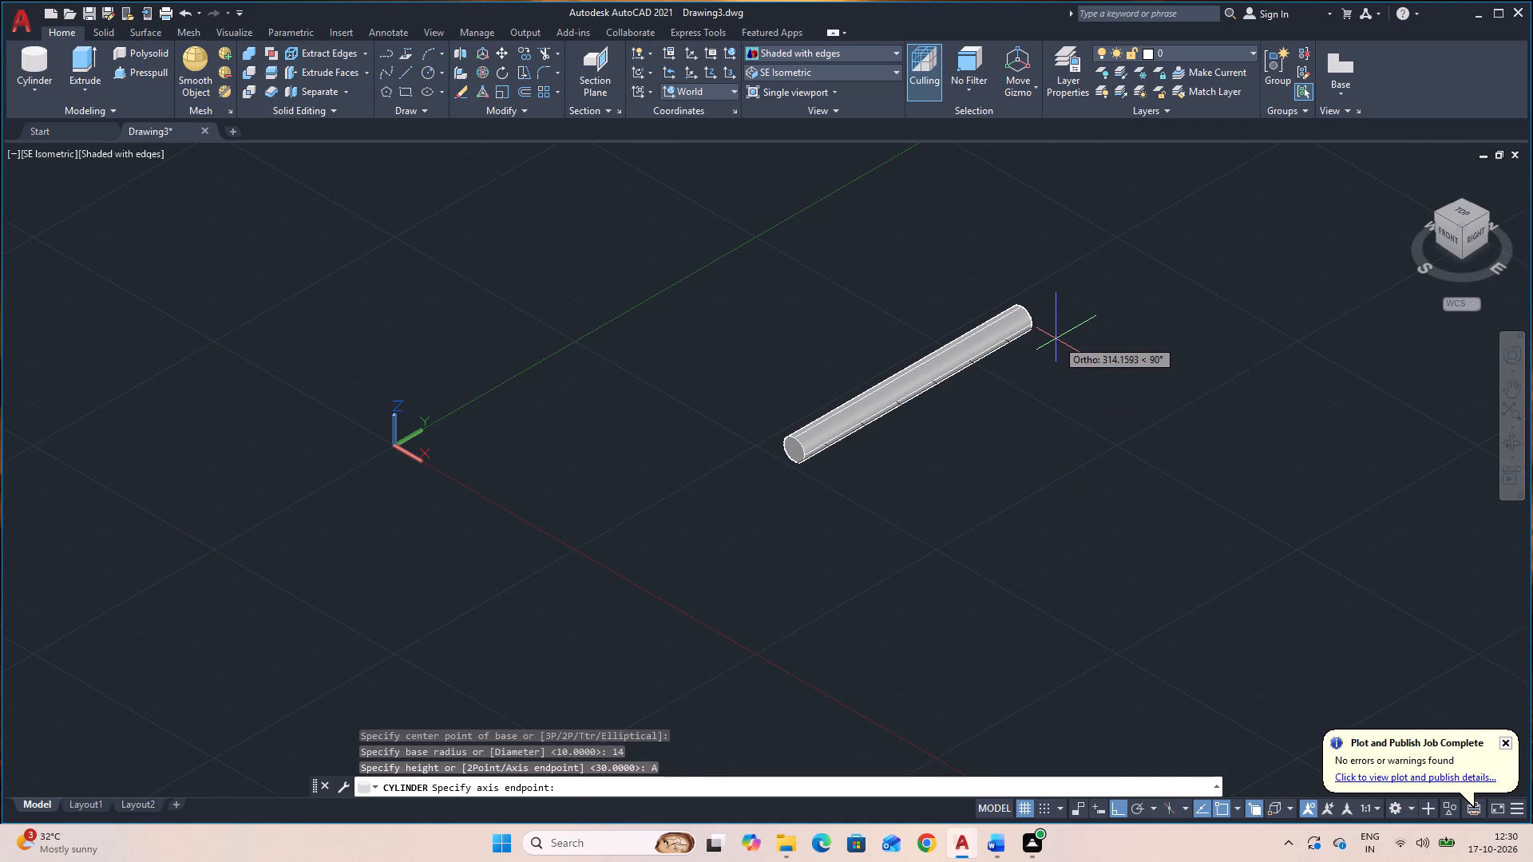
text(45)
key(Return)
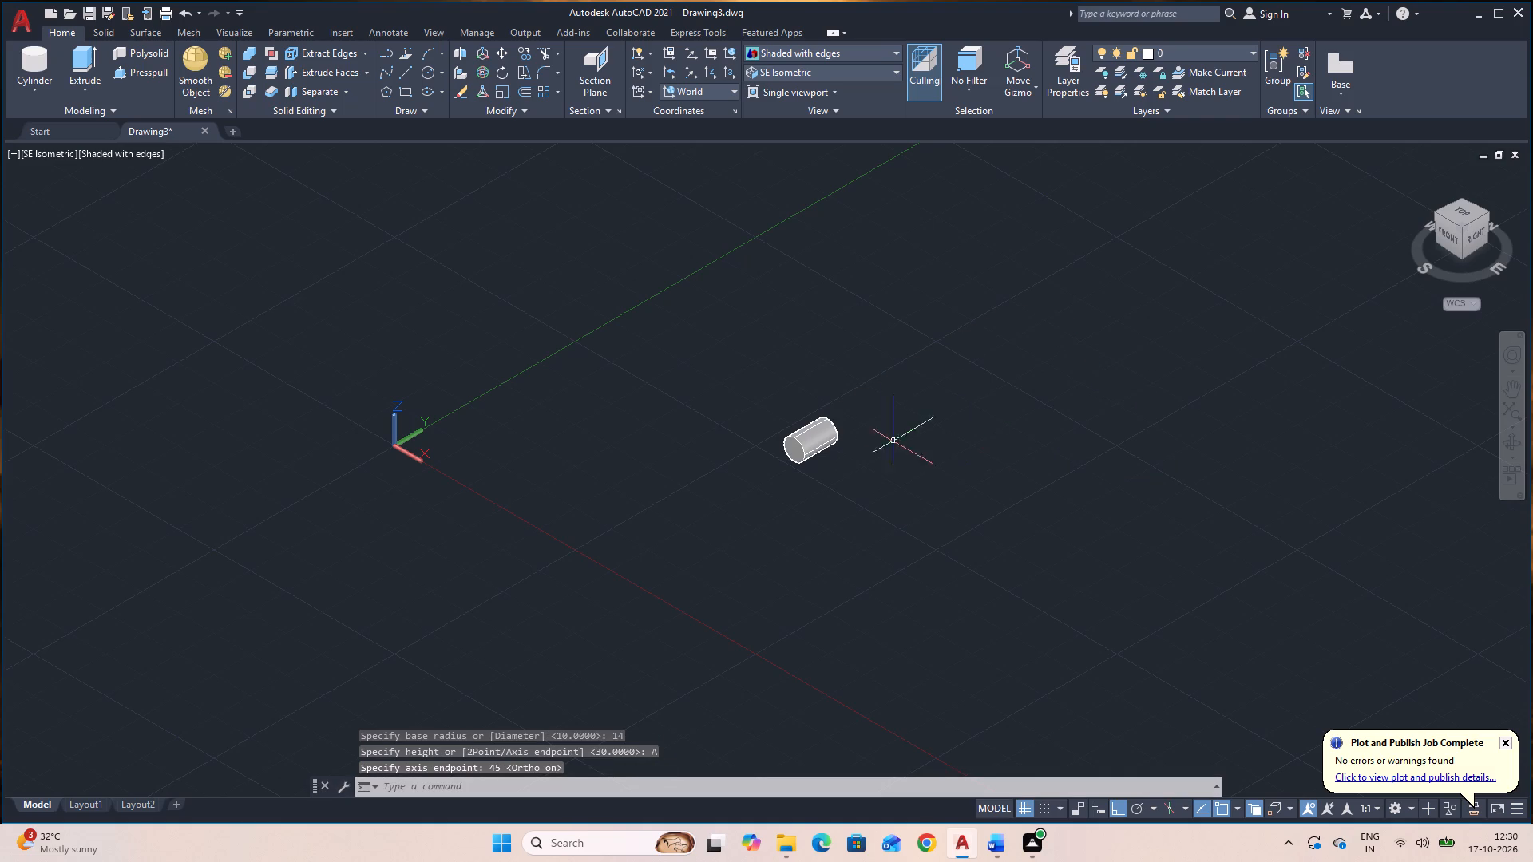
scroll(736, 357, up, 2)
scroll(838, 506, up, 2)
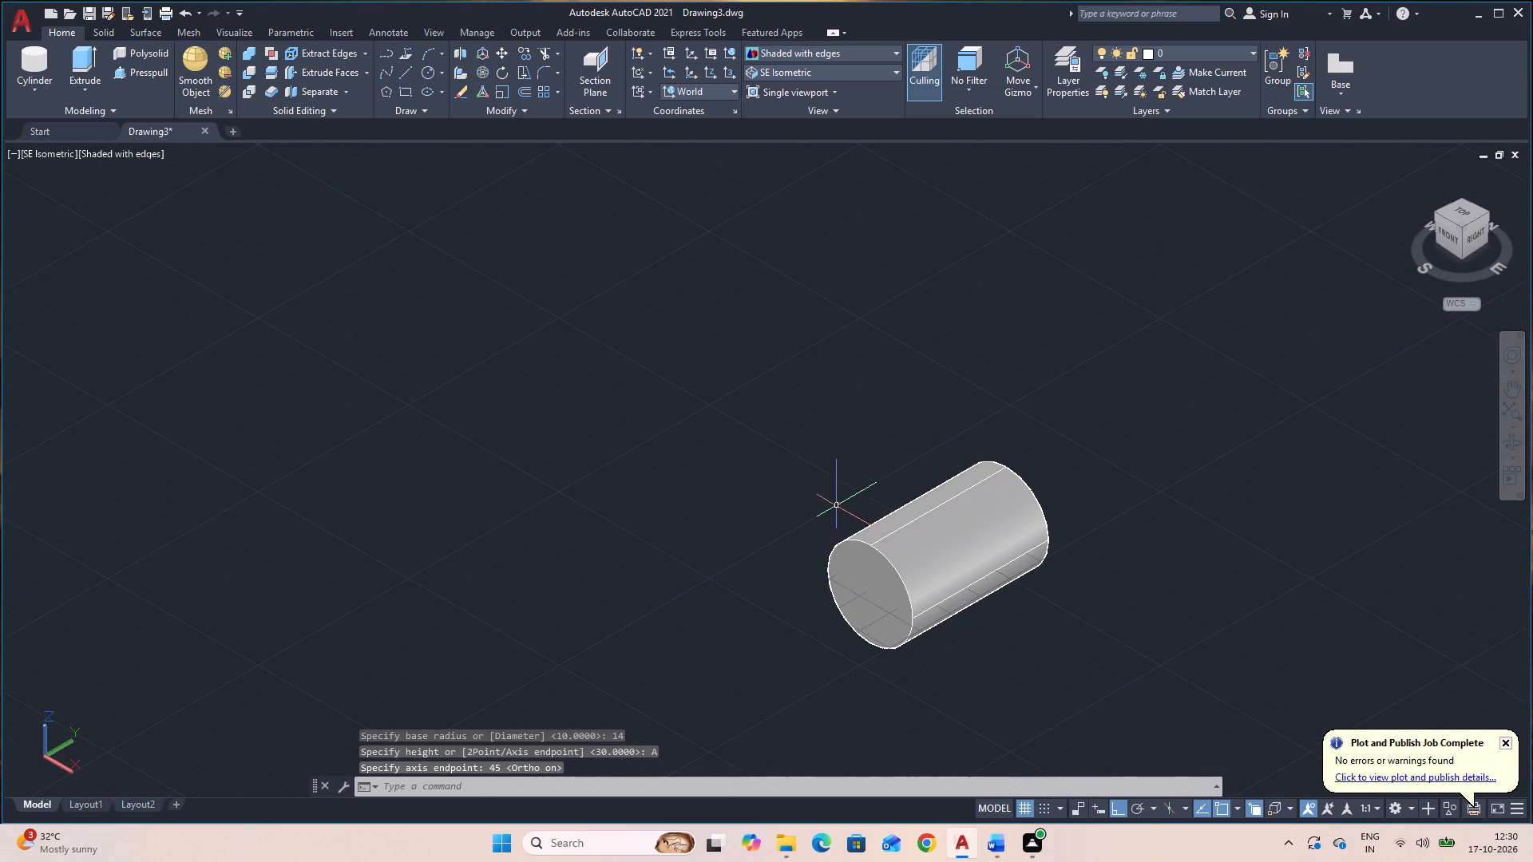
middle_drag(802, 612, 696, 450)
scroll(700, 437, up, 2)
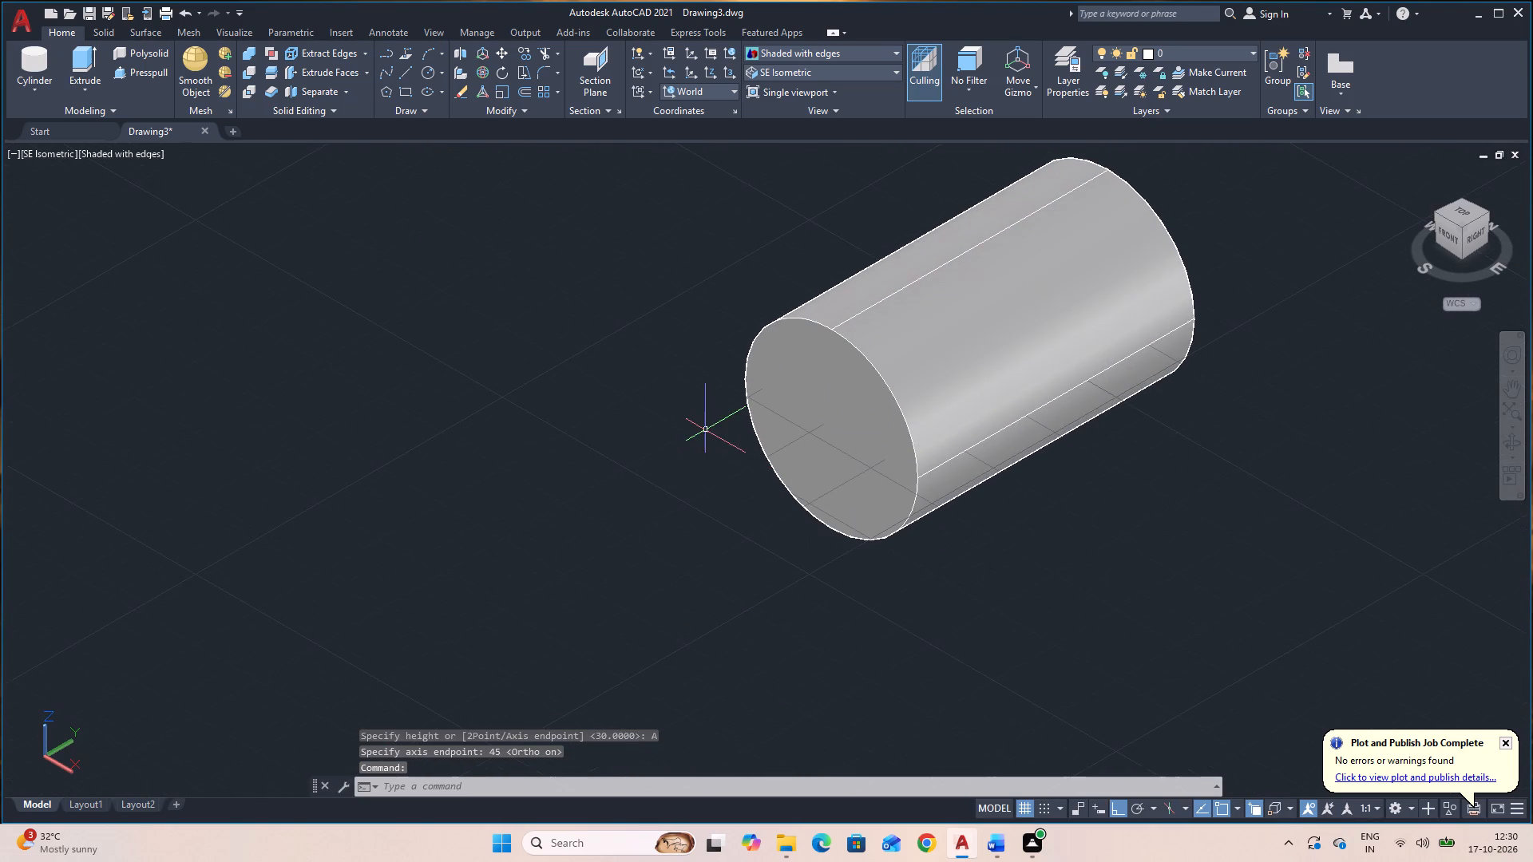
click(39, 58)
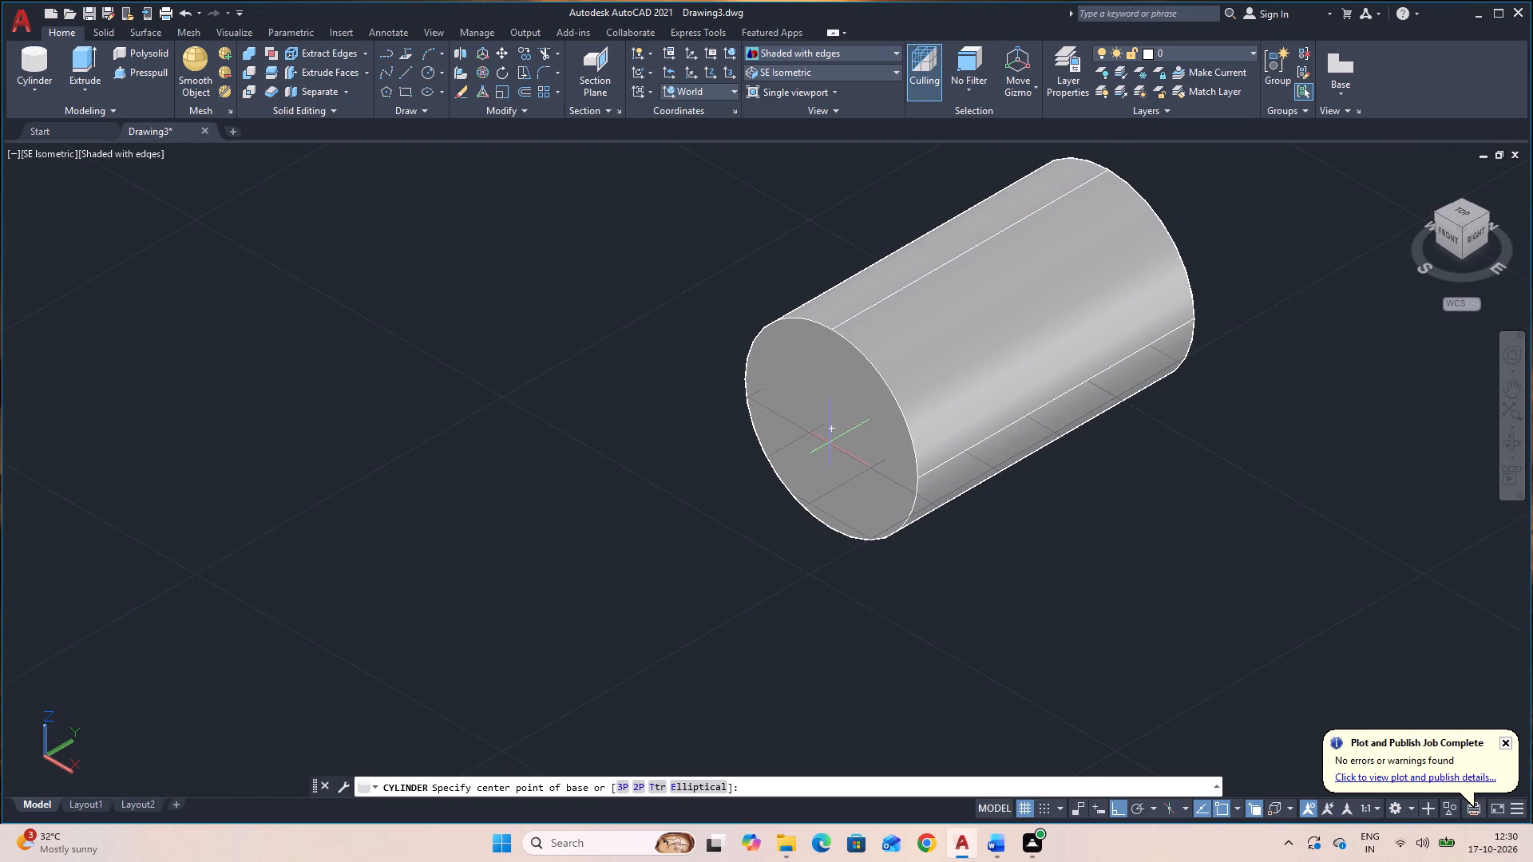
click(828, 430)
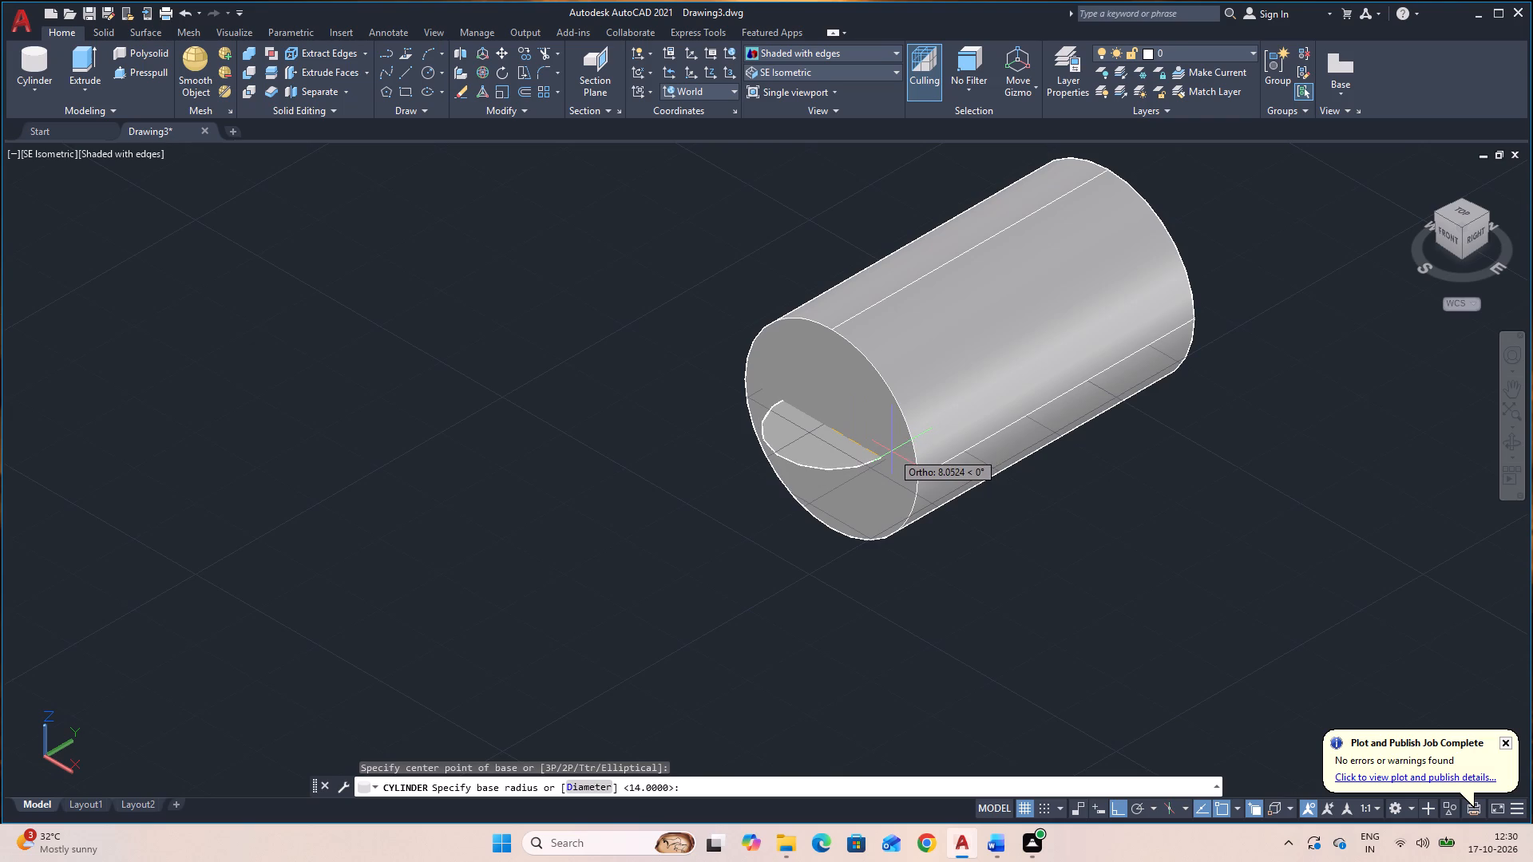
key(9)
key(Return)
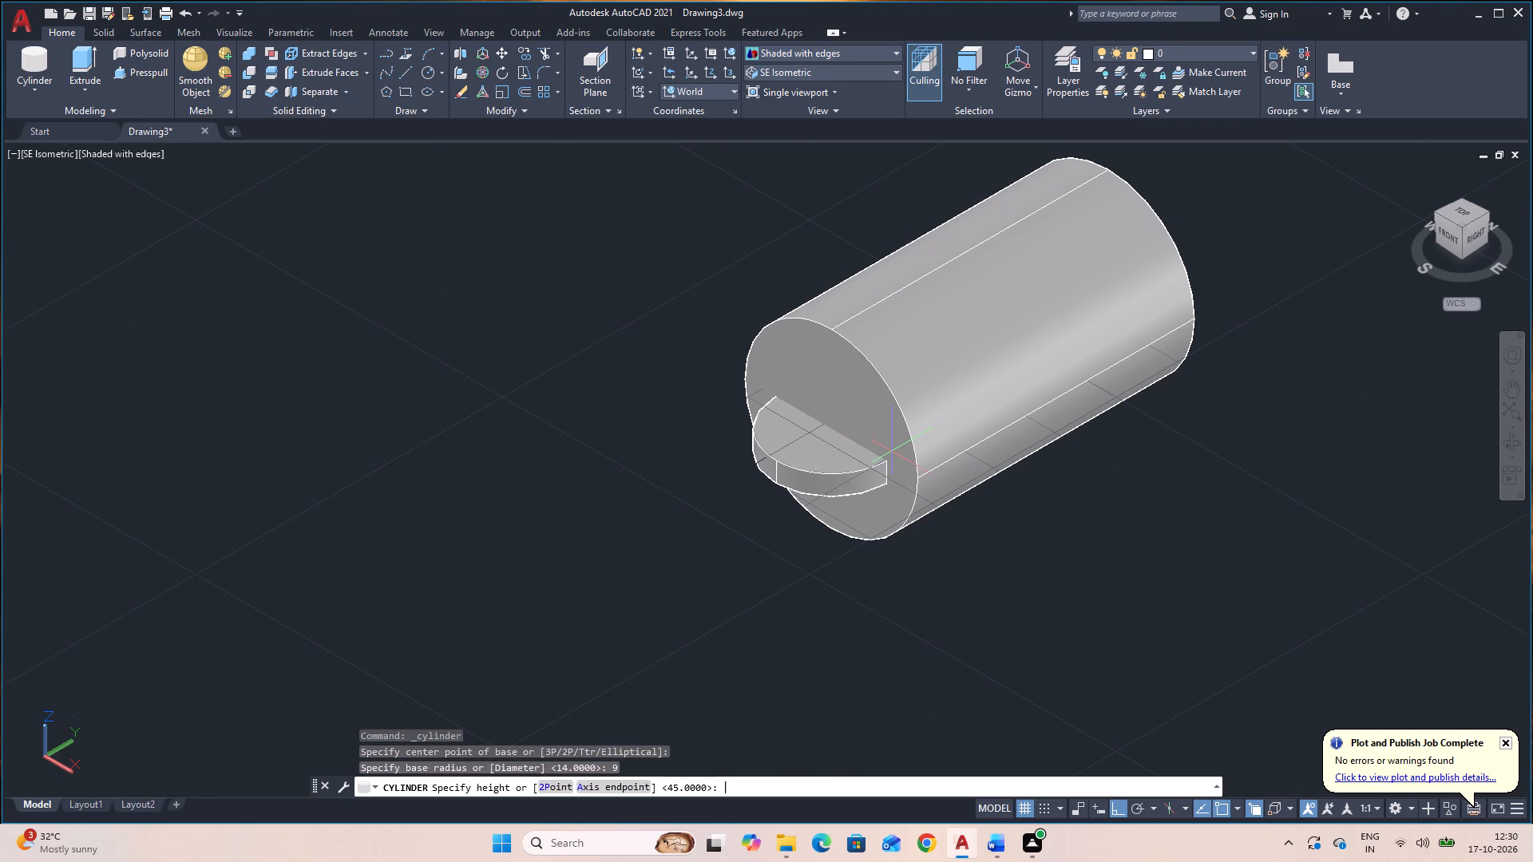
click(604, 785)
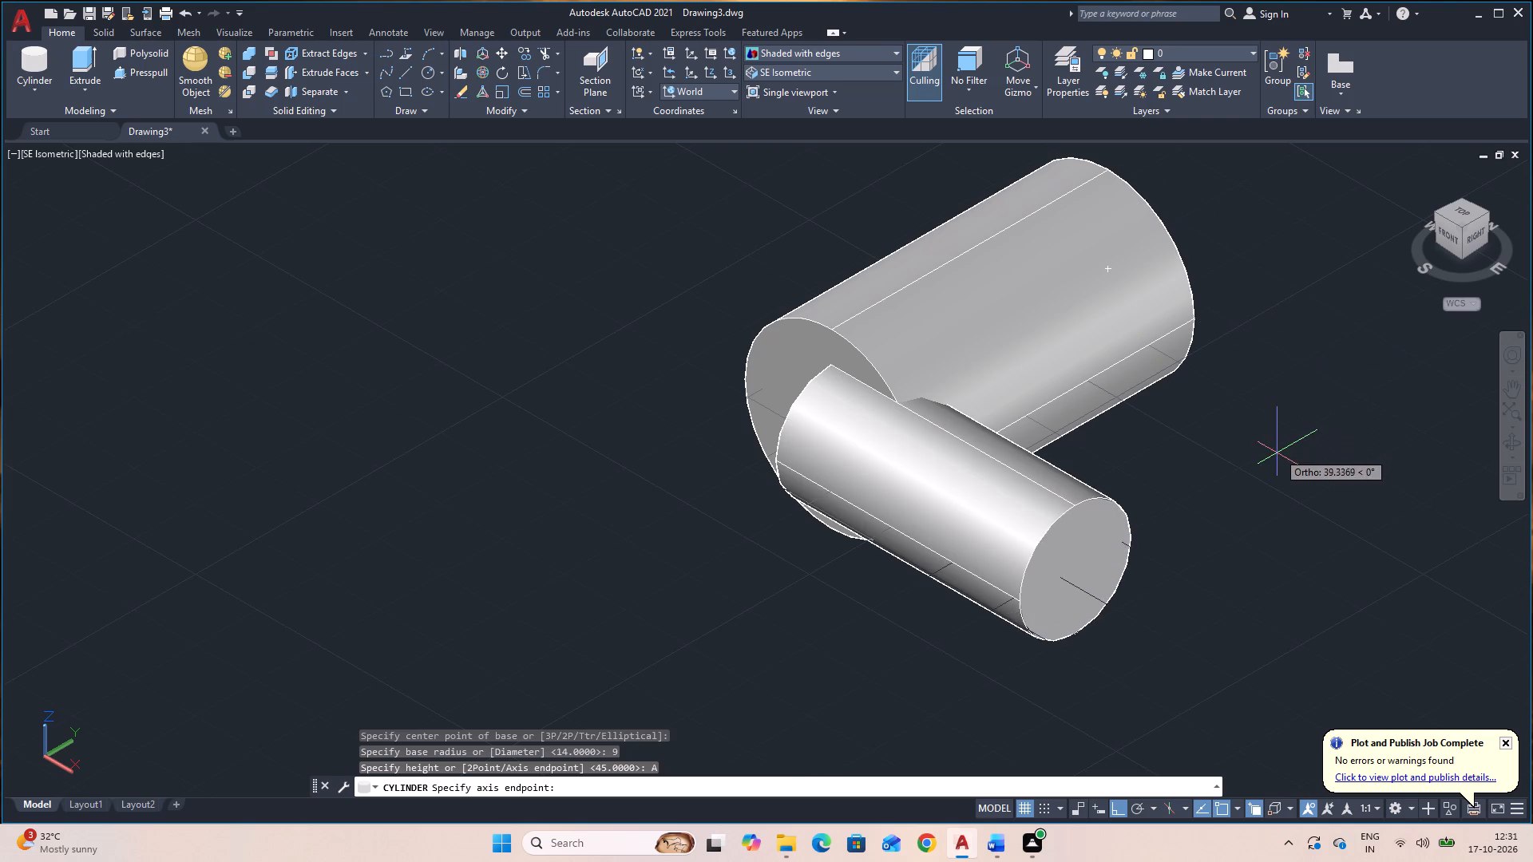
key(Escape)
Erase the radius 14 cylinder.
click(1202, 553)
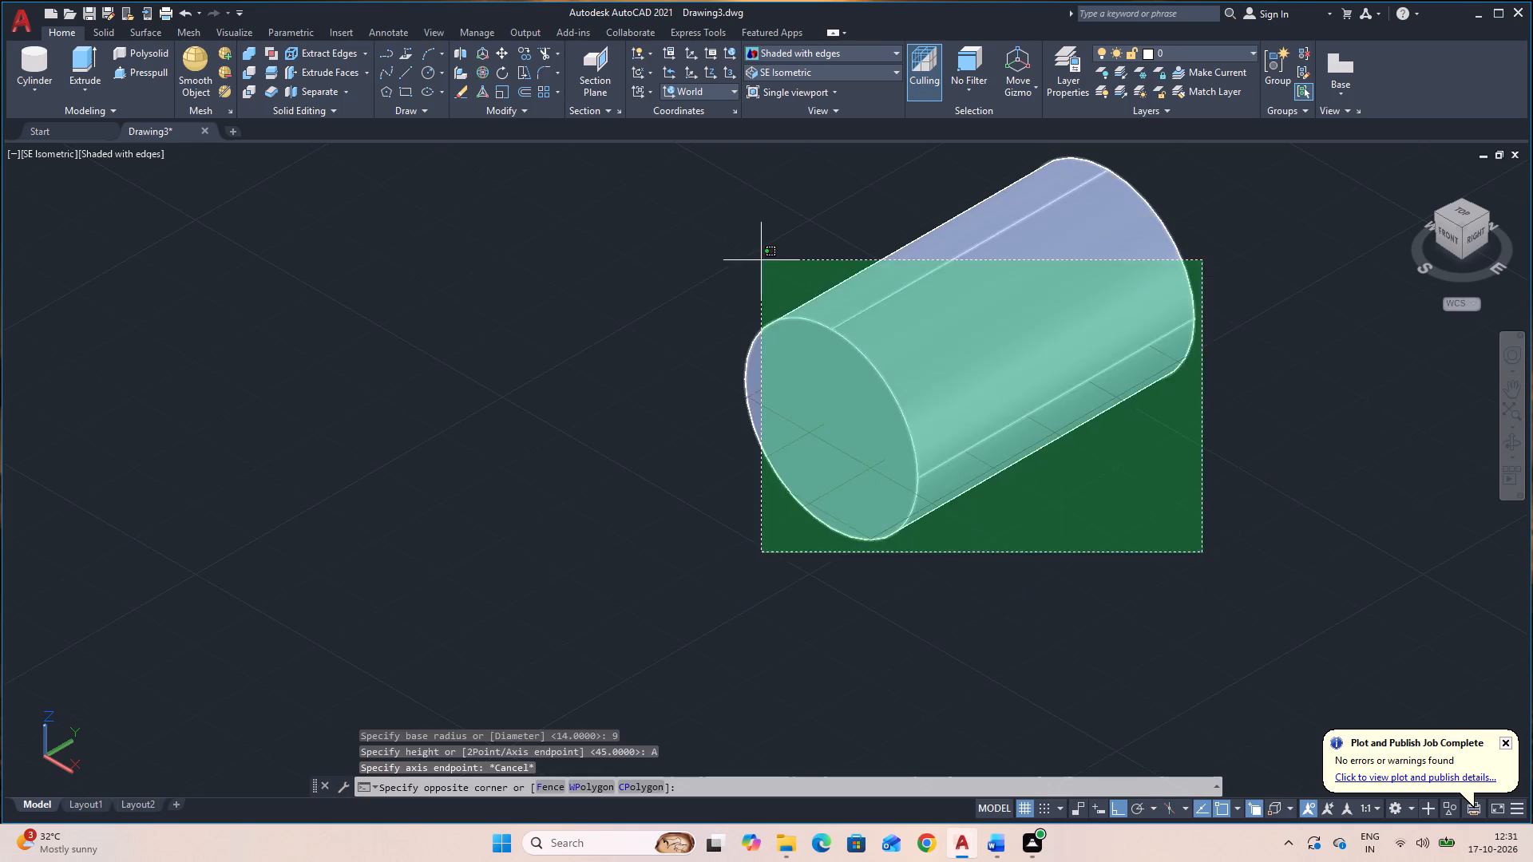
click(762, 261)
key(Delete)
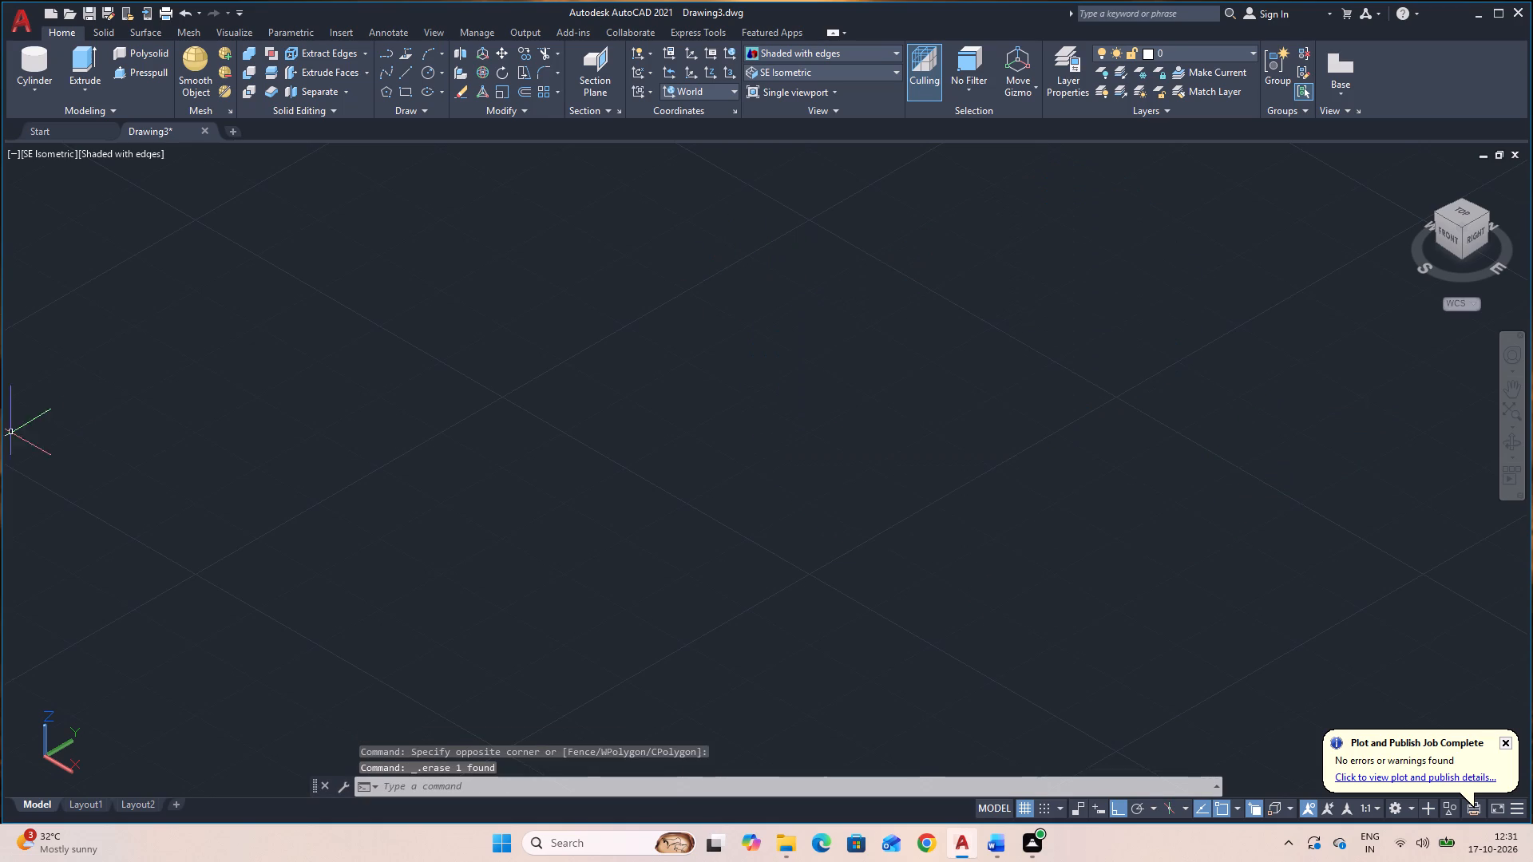
Create a cylinder of diameter 28 in the empty model space, its axis running 35 along the Y direction.
click(33, 65)
middle_drag(390, 323, 355, 381)
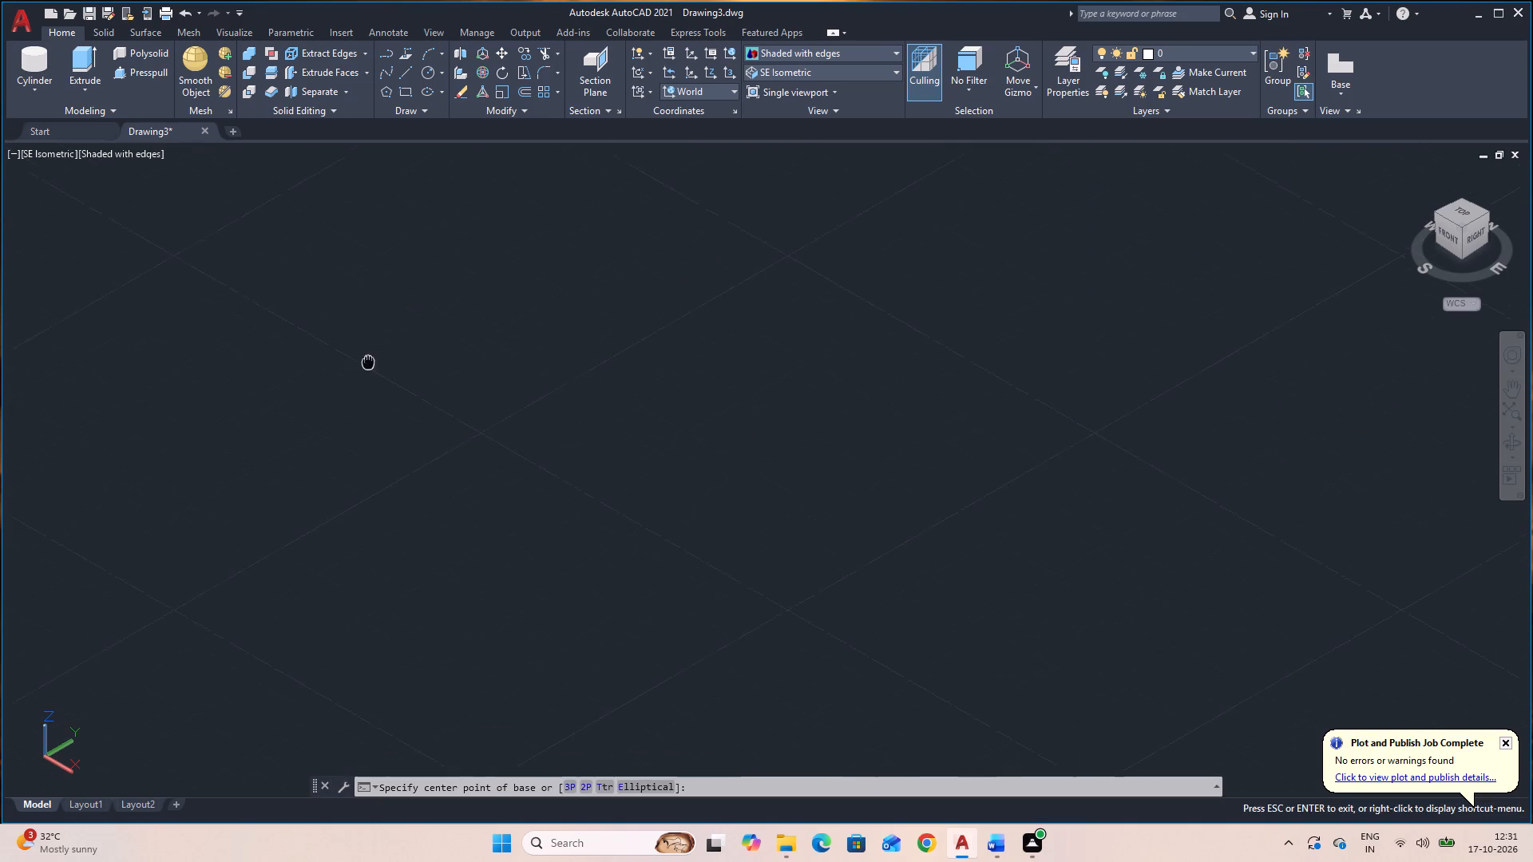
middle_drag(355, 381, 261, 484)
click(645, 457)
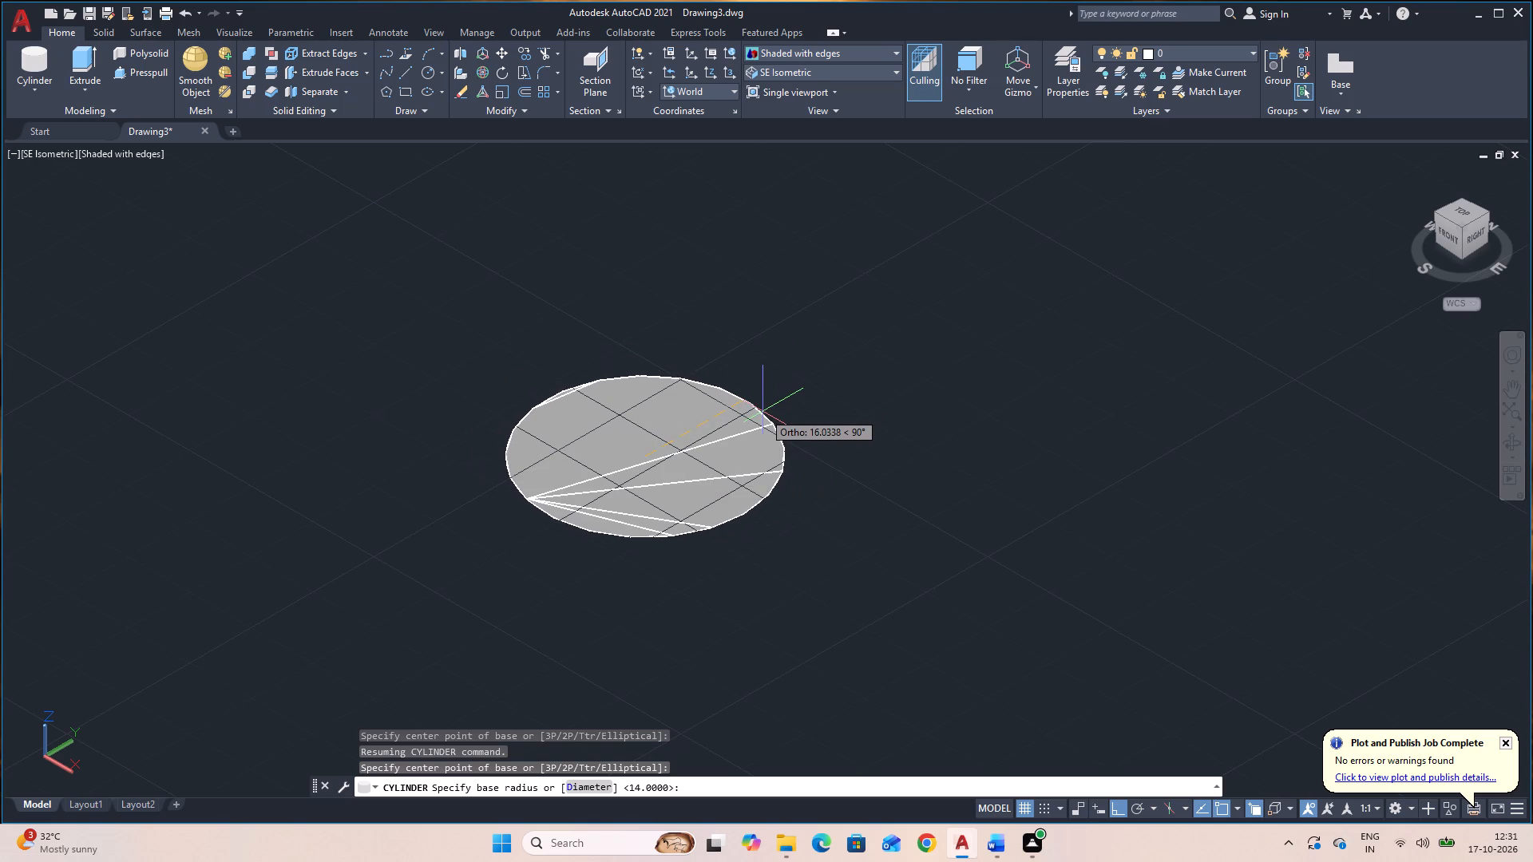
key(3)
key(BackSpace)
key(BackSpace)
text(D 28)
key(Return)
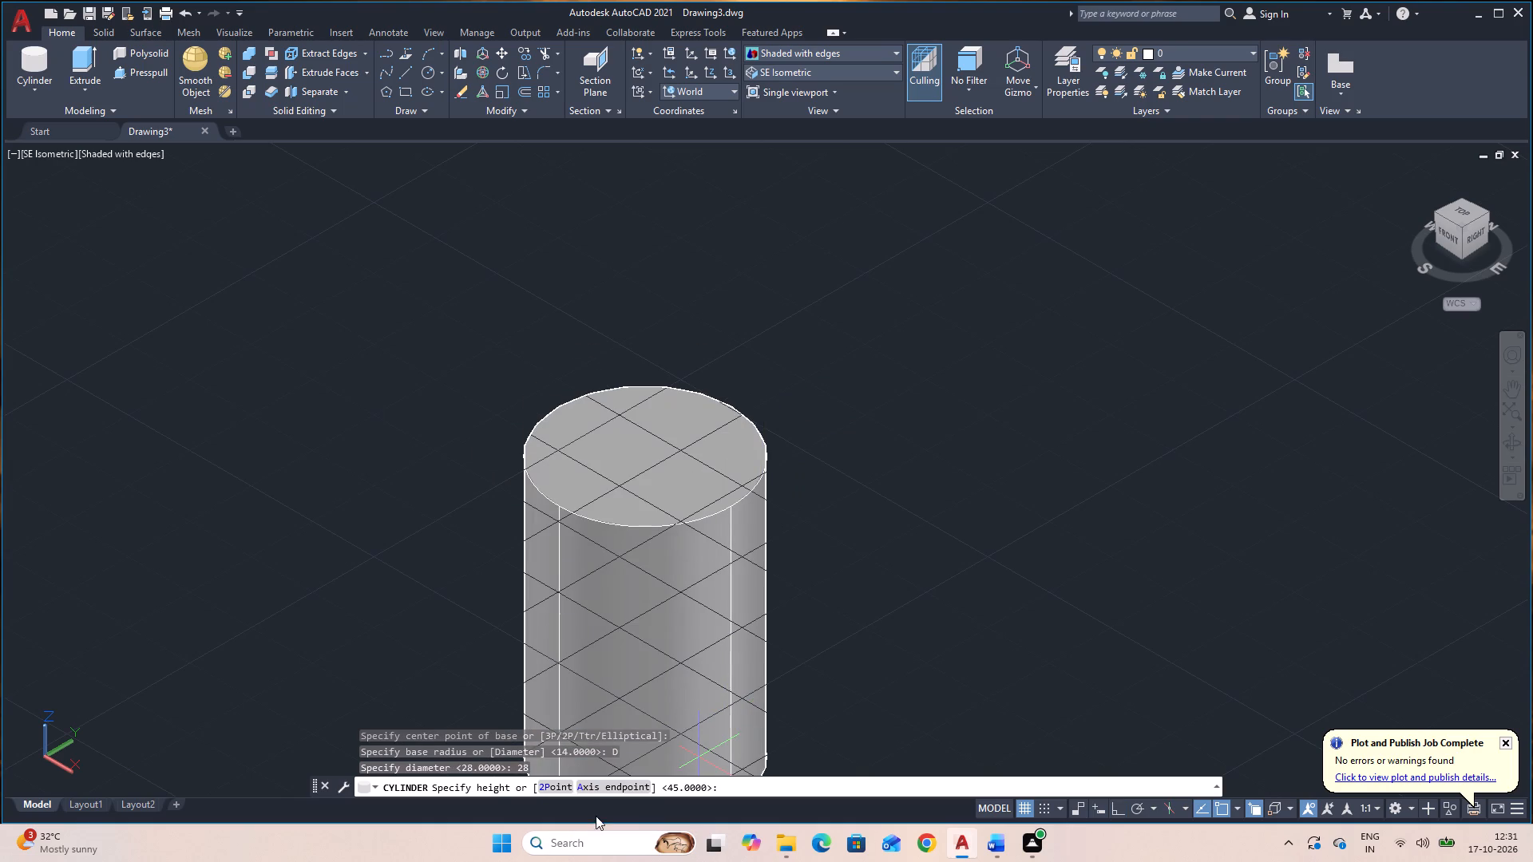
click(591, 786)
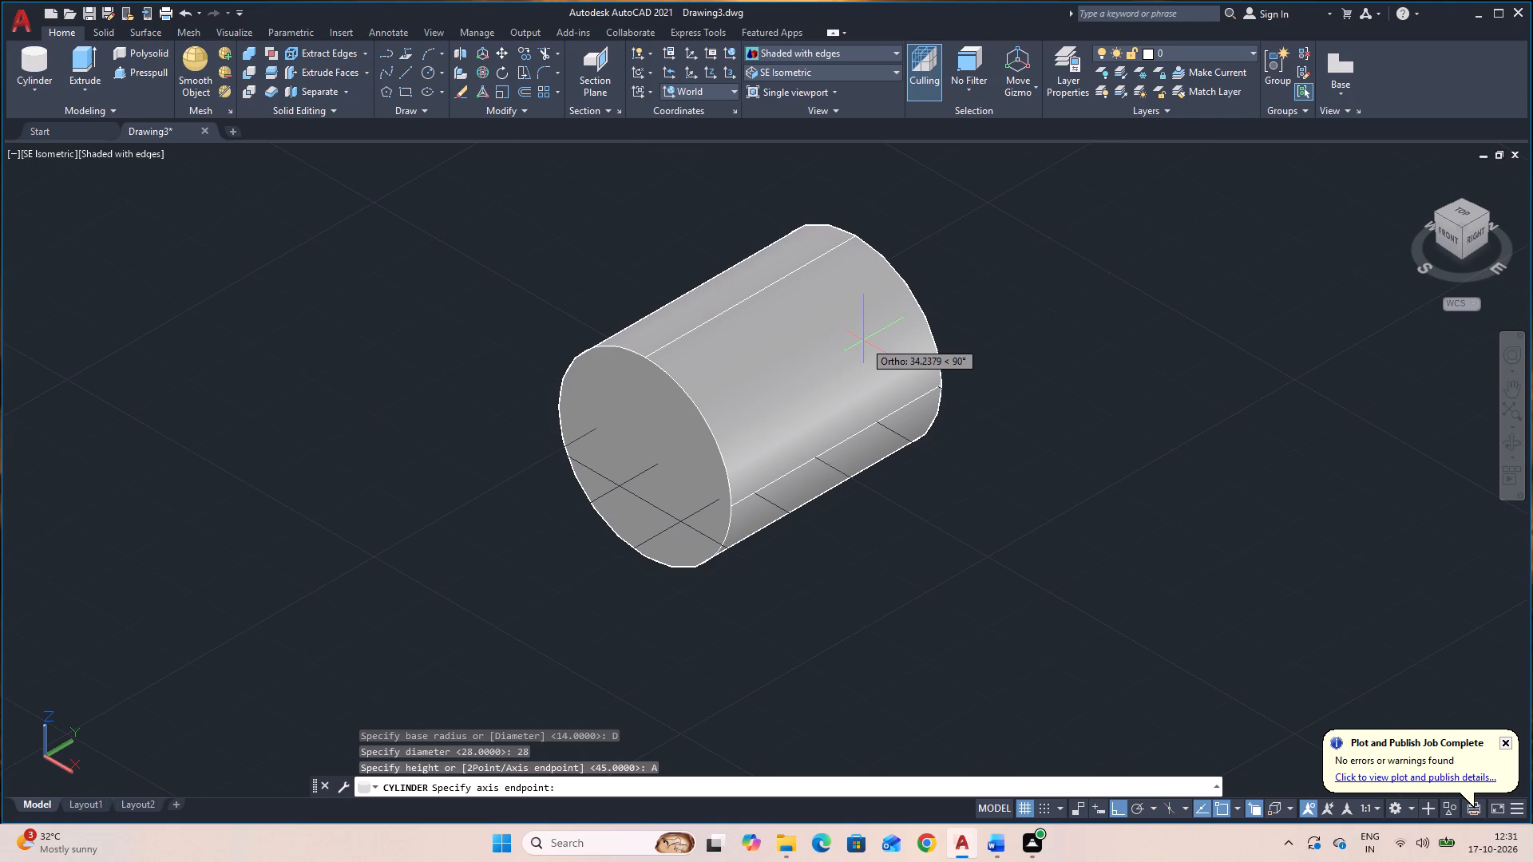
text(35)
key(Return)
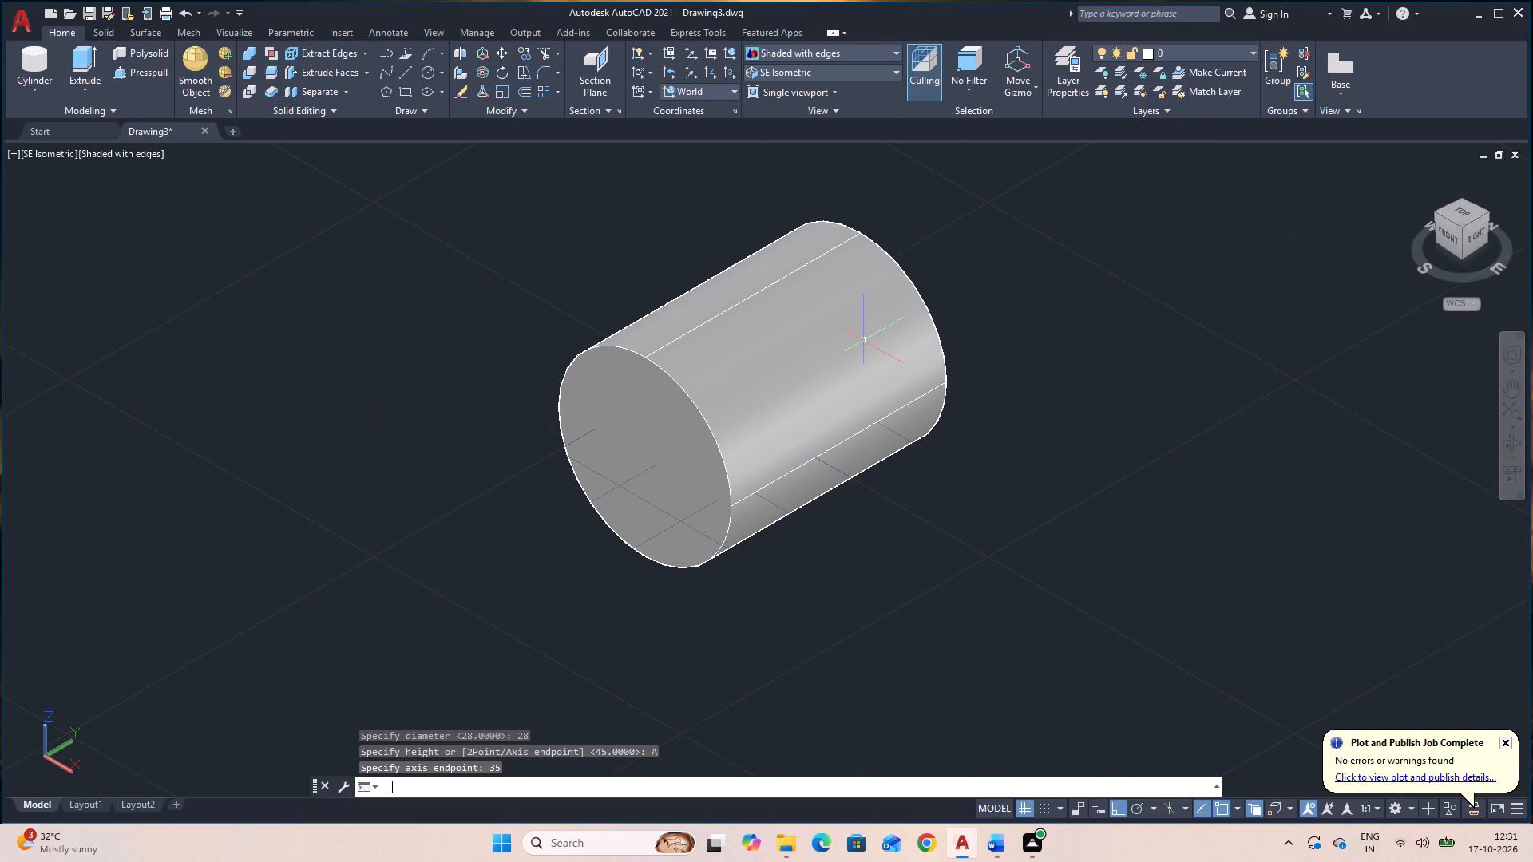
Create a cylinder of radius 9 centred on the front face of the large cylinder, its axis running 35 along the Y direction.
click(24, 65)
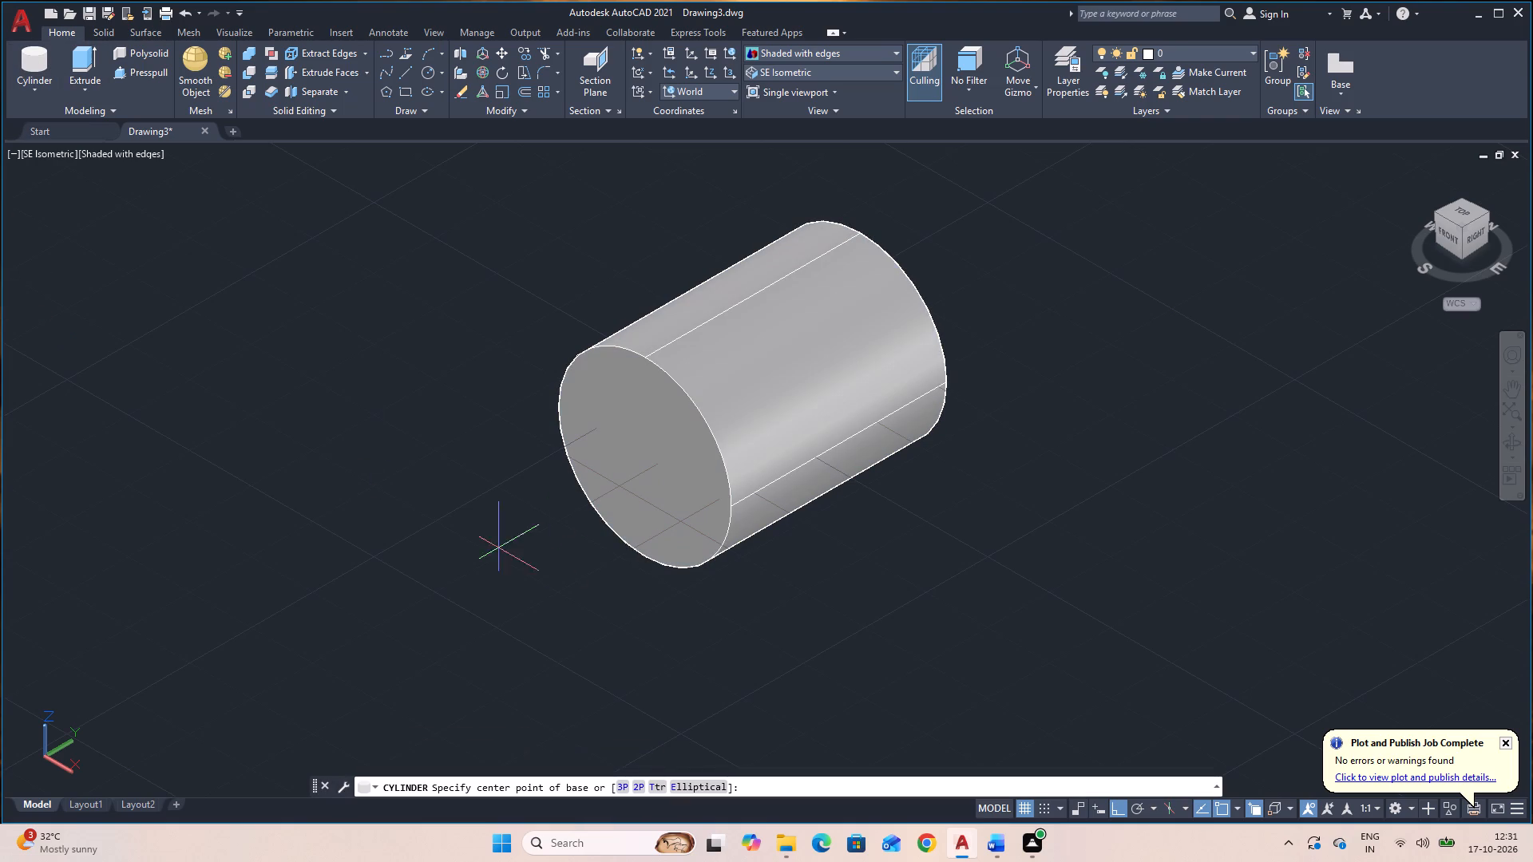
click(649, 461)
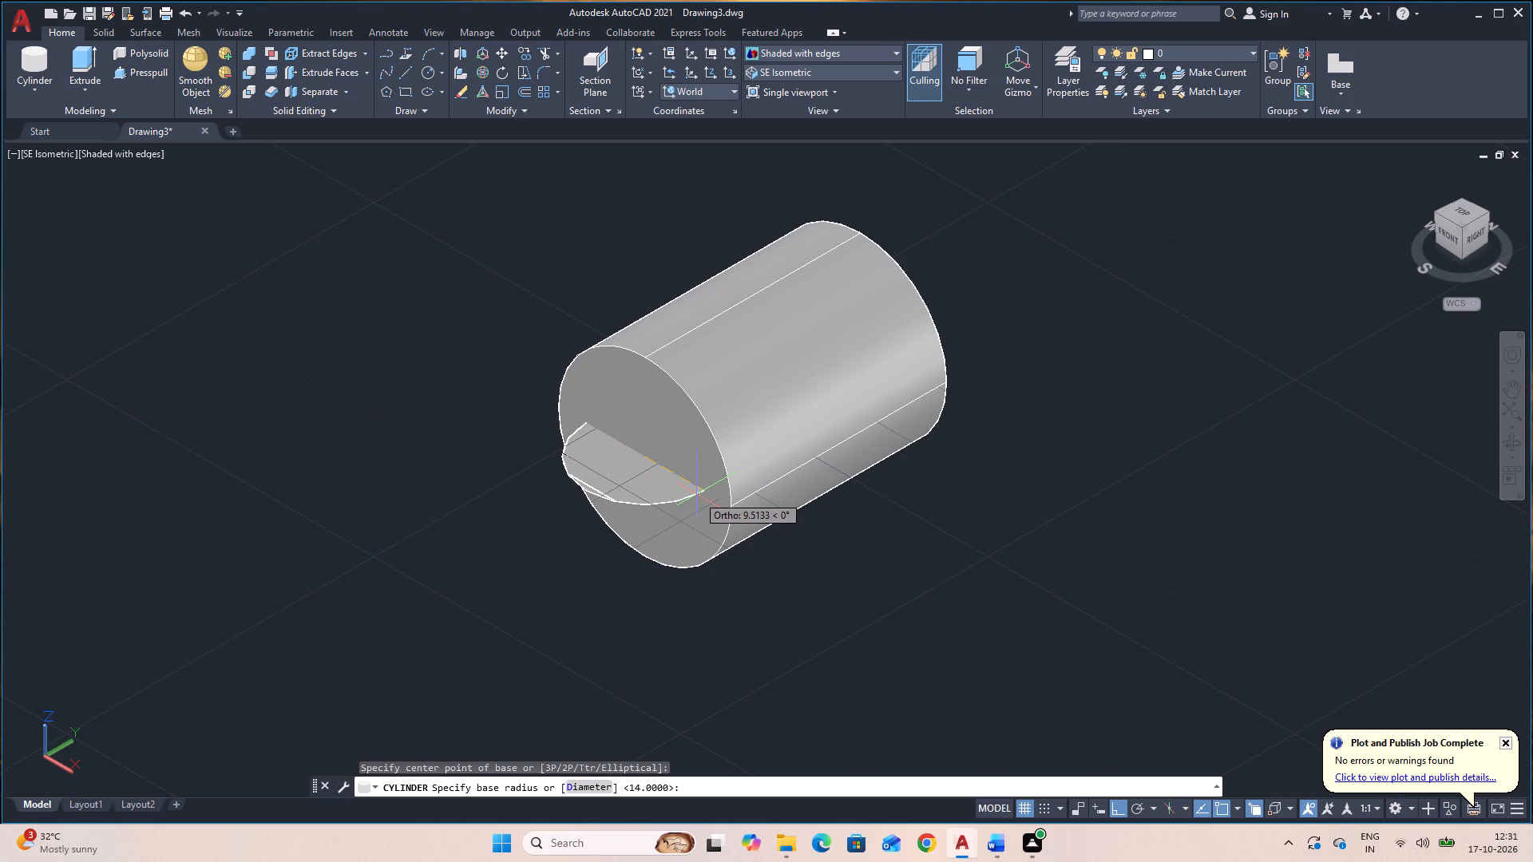
key(9)
key(Return)
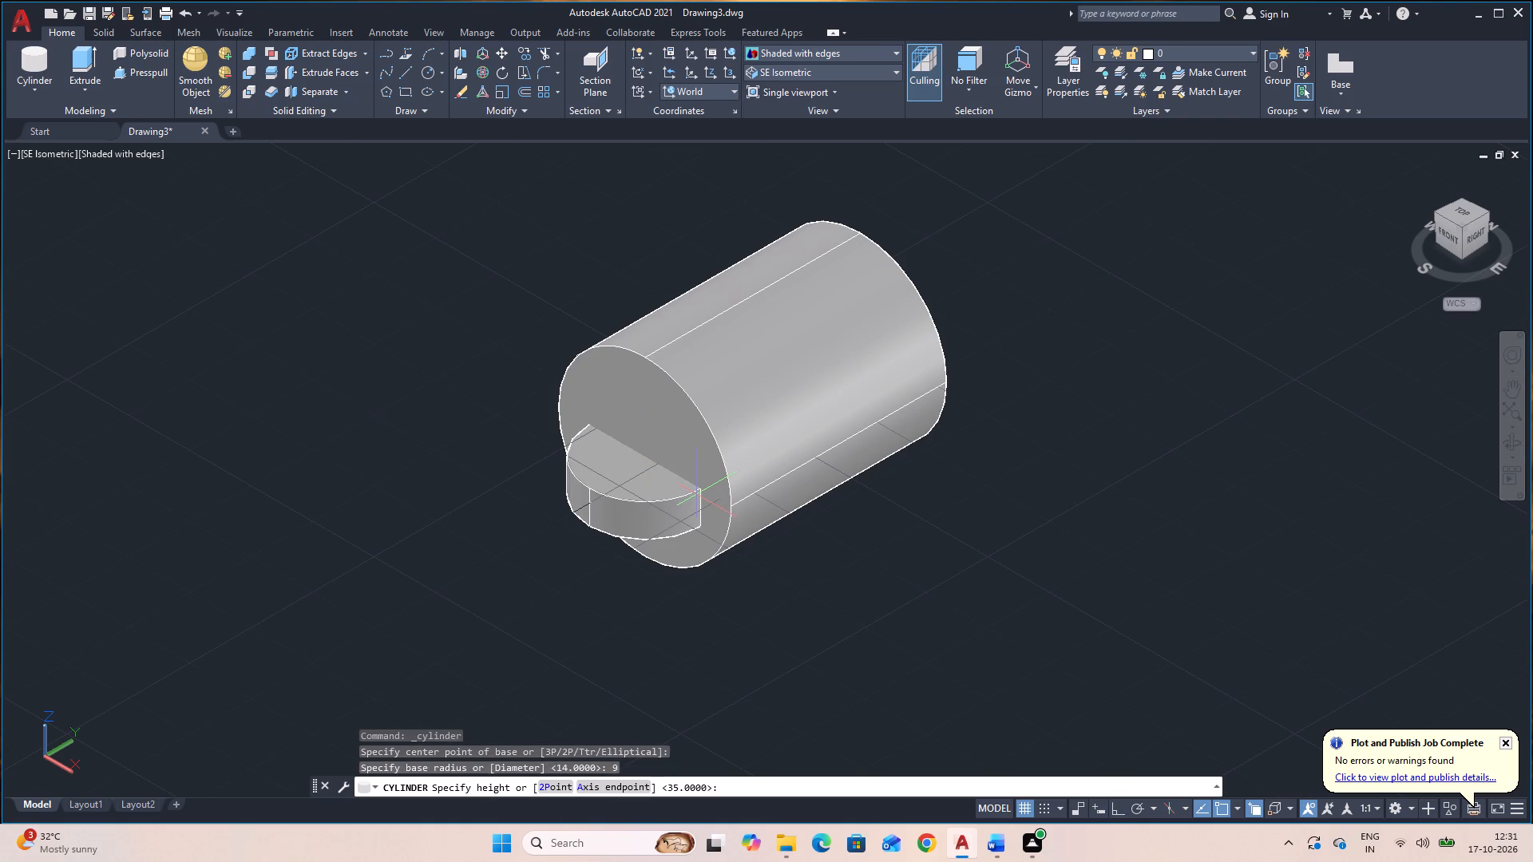
click(611, 785)
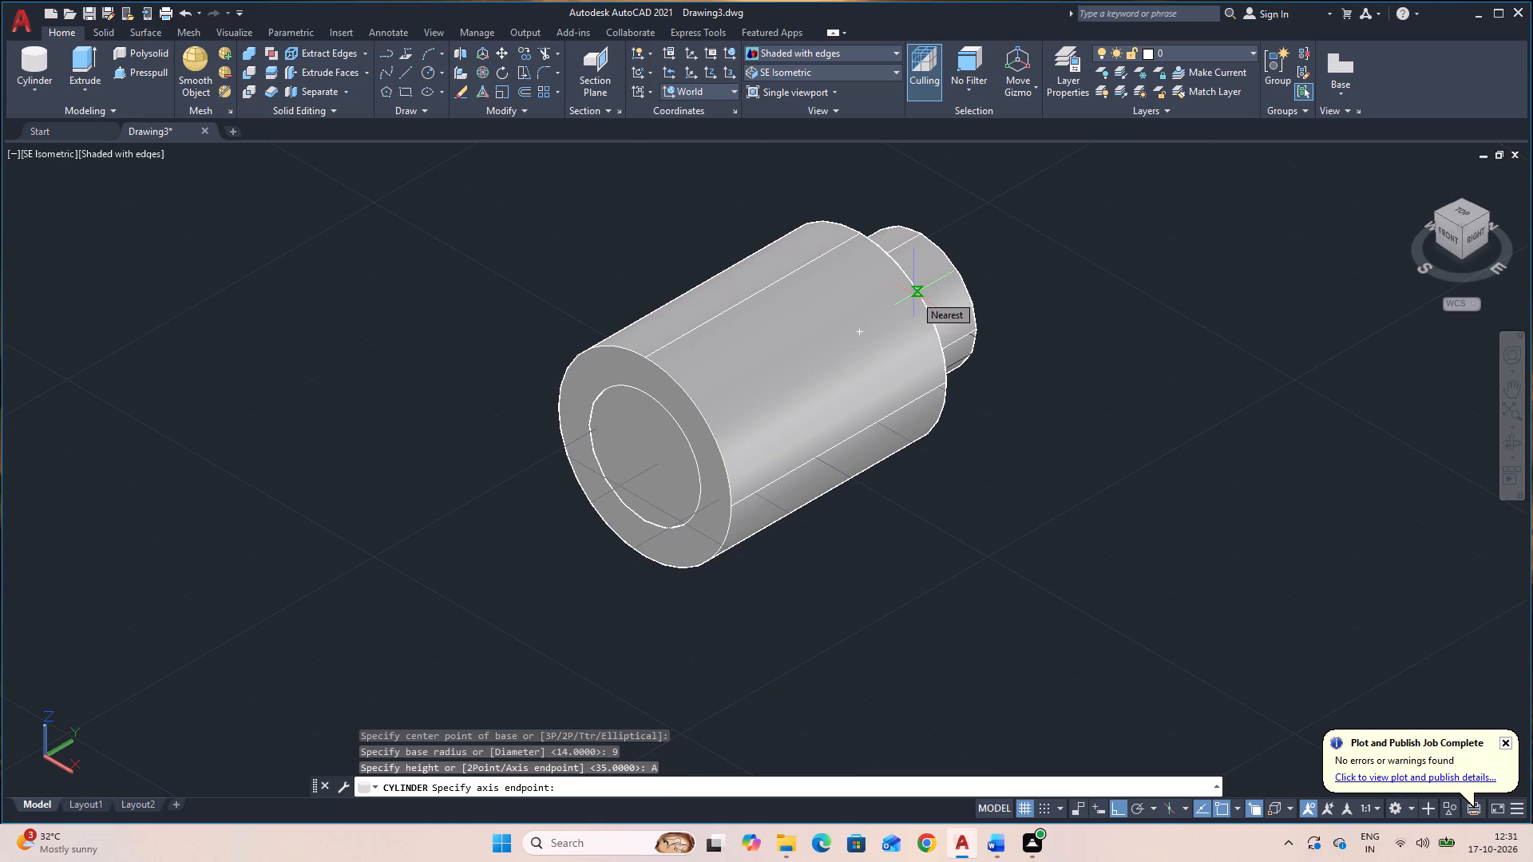
text(35)
key(Return)
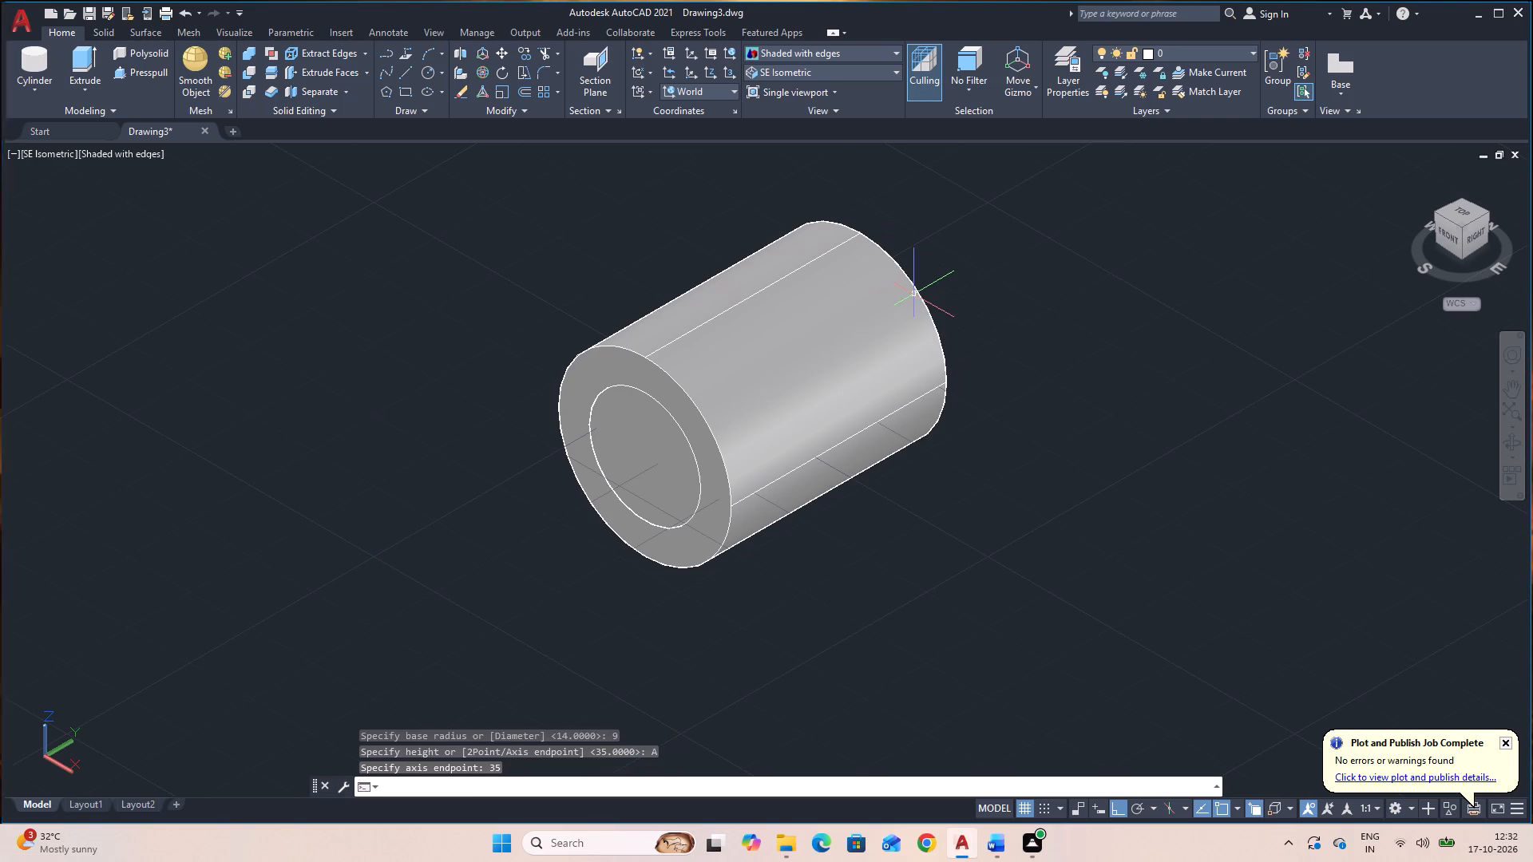
Subtract the radius 9 inner cylinder from the diameter 28 cylinder to make a through bore.
text(SU)
key(space)
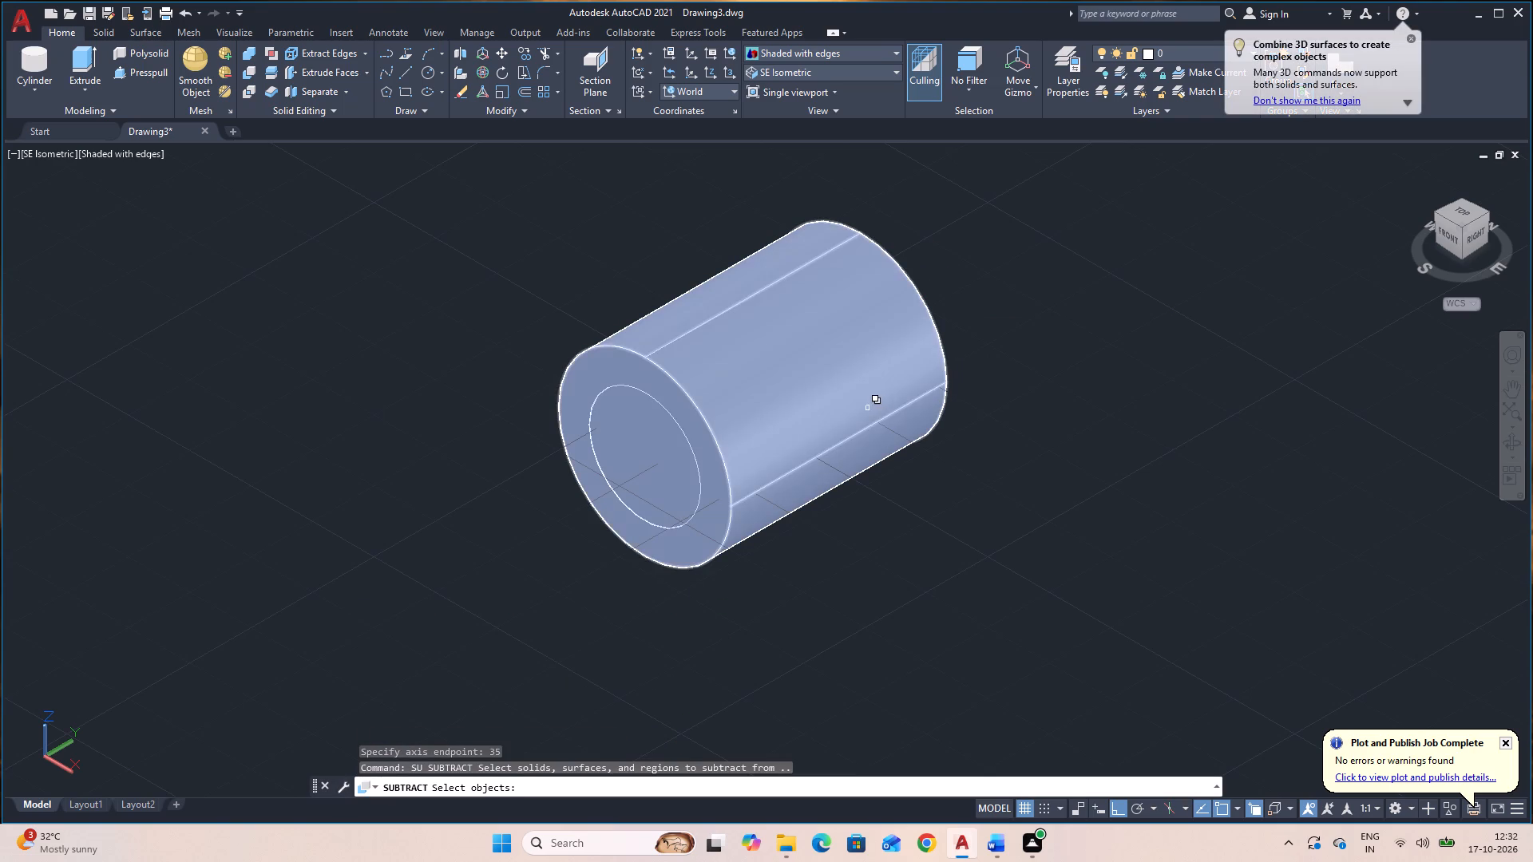
click(868, 409)
key(space)
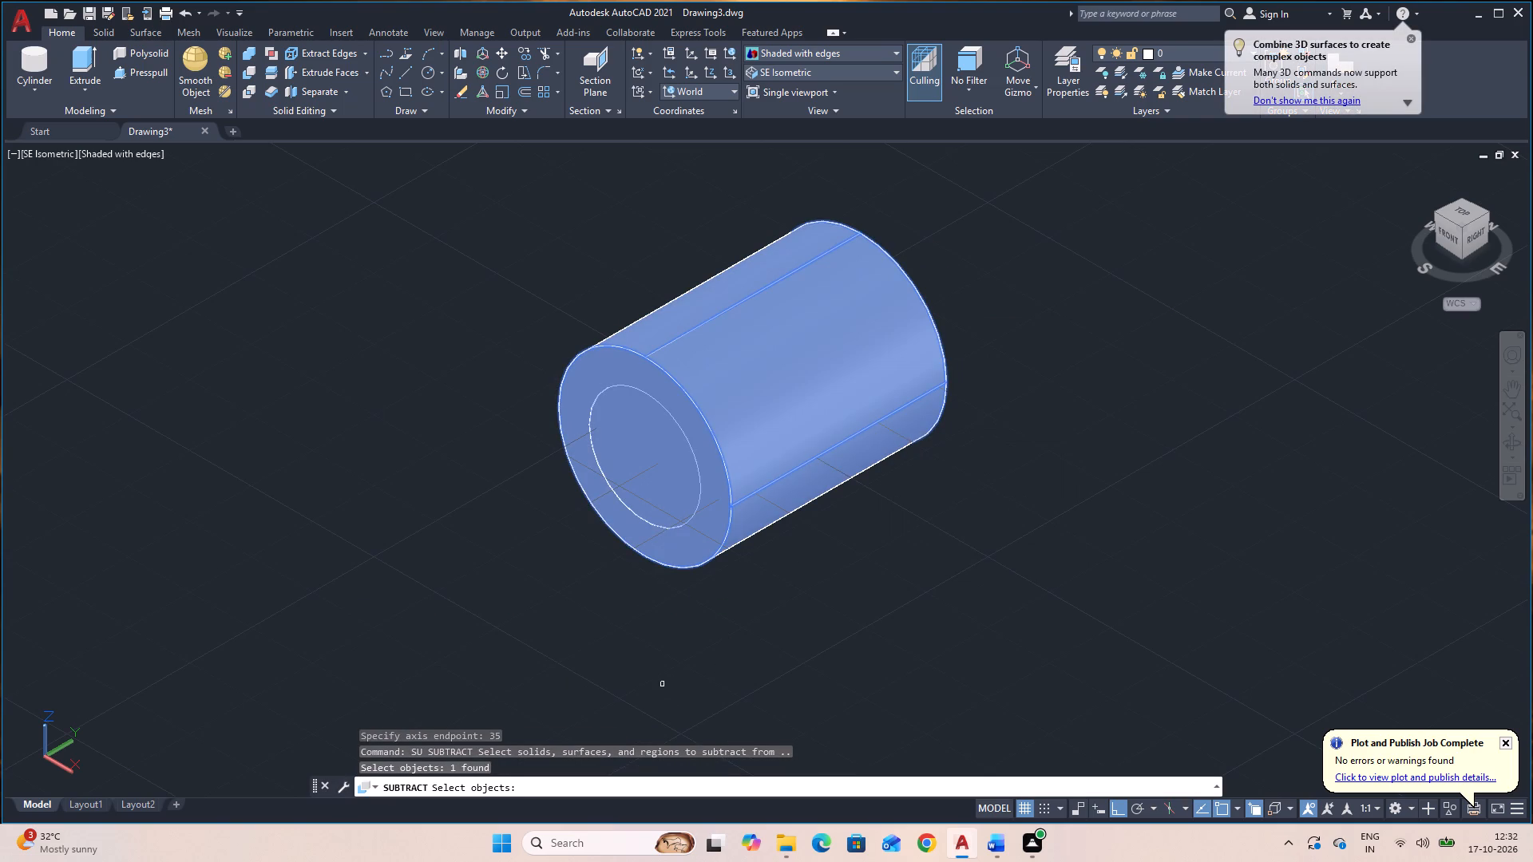
key(space)
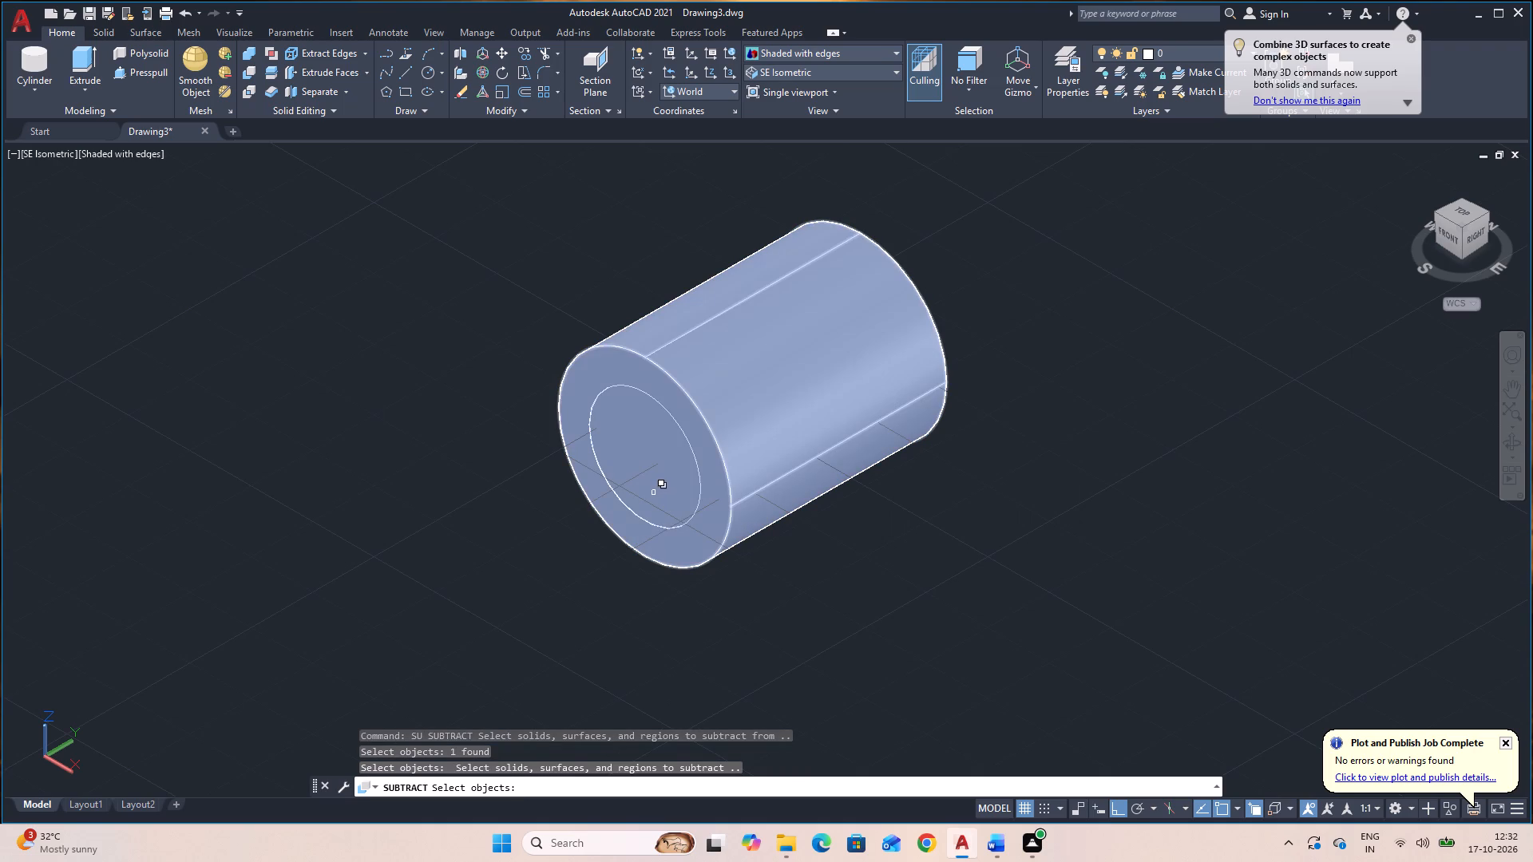
click(639, 488)
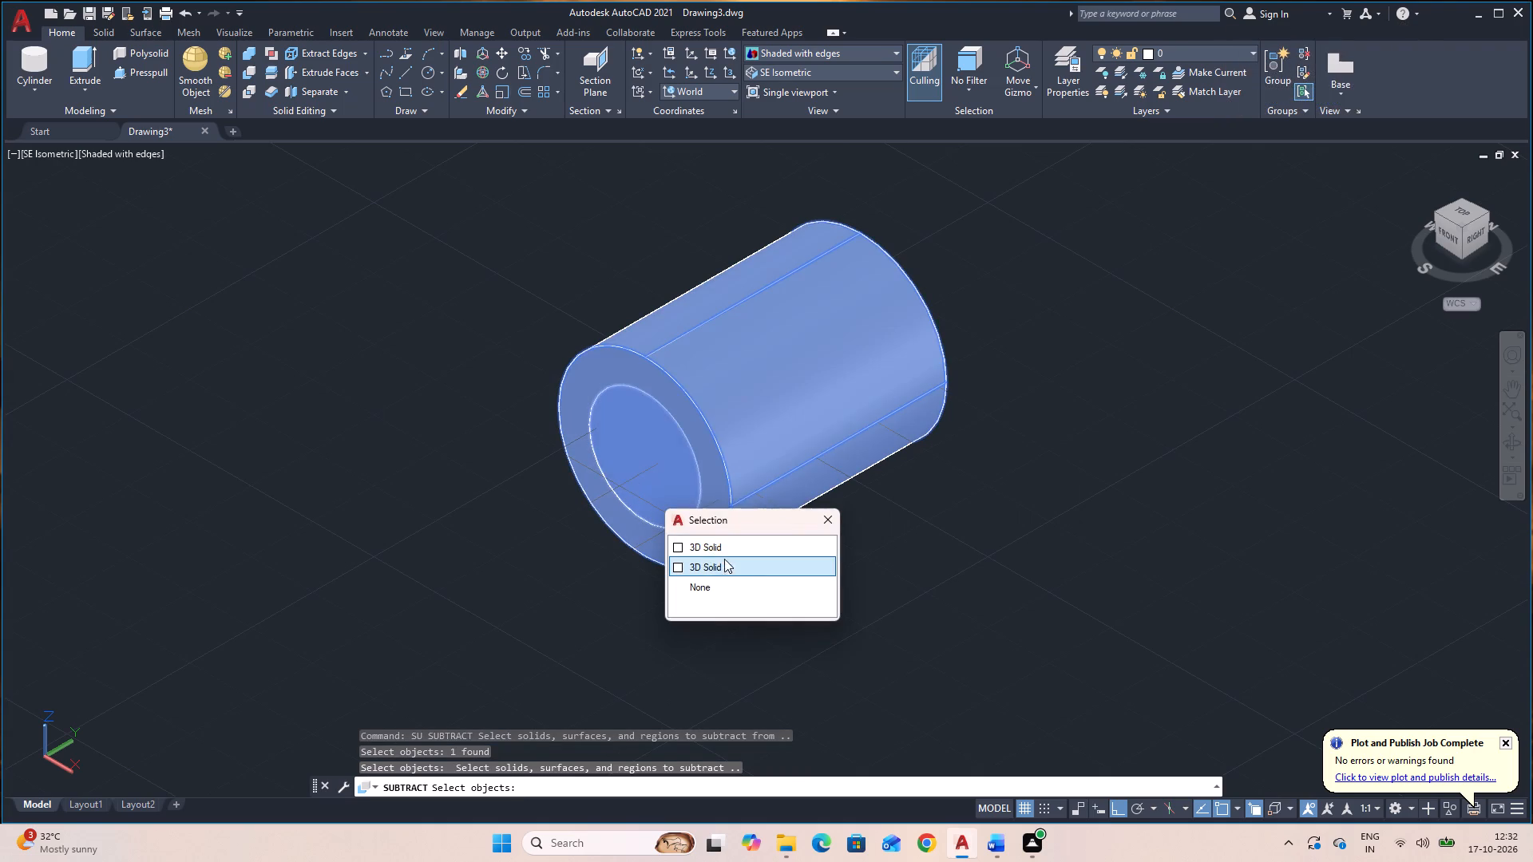
click(724, 568)
key(space)
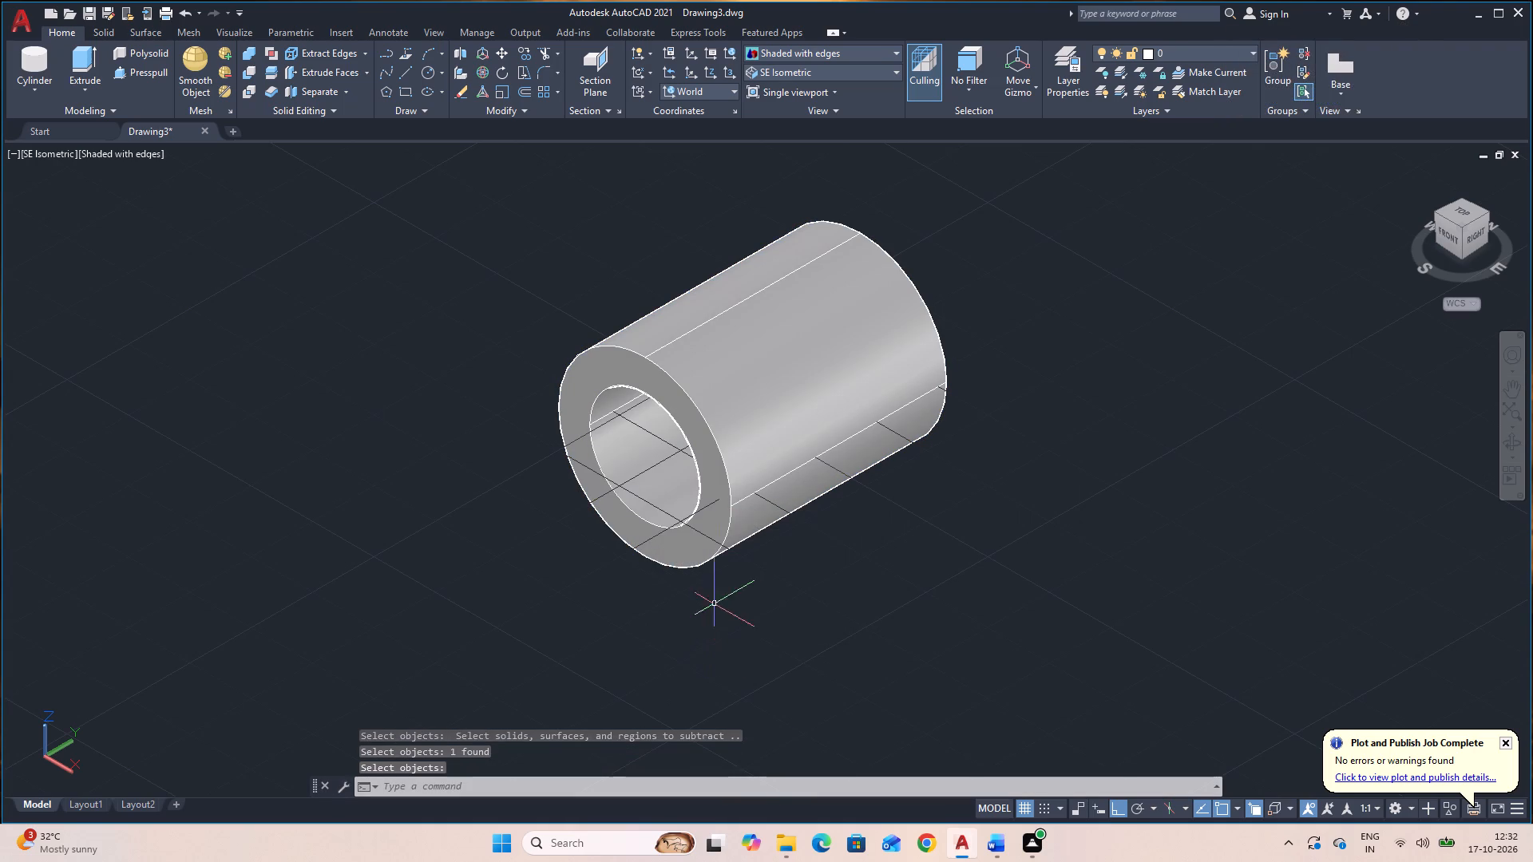
Move the hollow cylinder straight up along Z, clear of the grid plane.
click(742, 465)
text(M)
key(space)
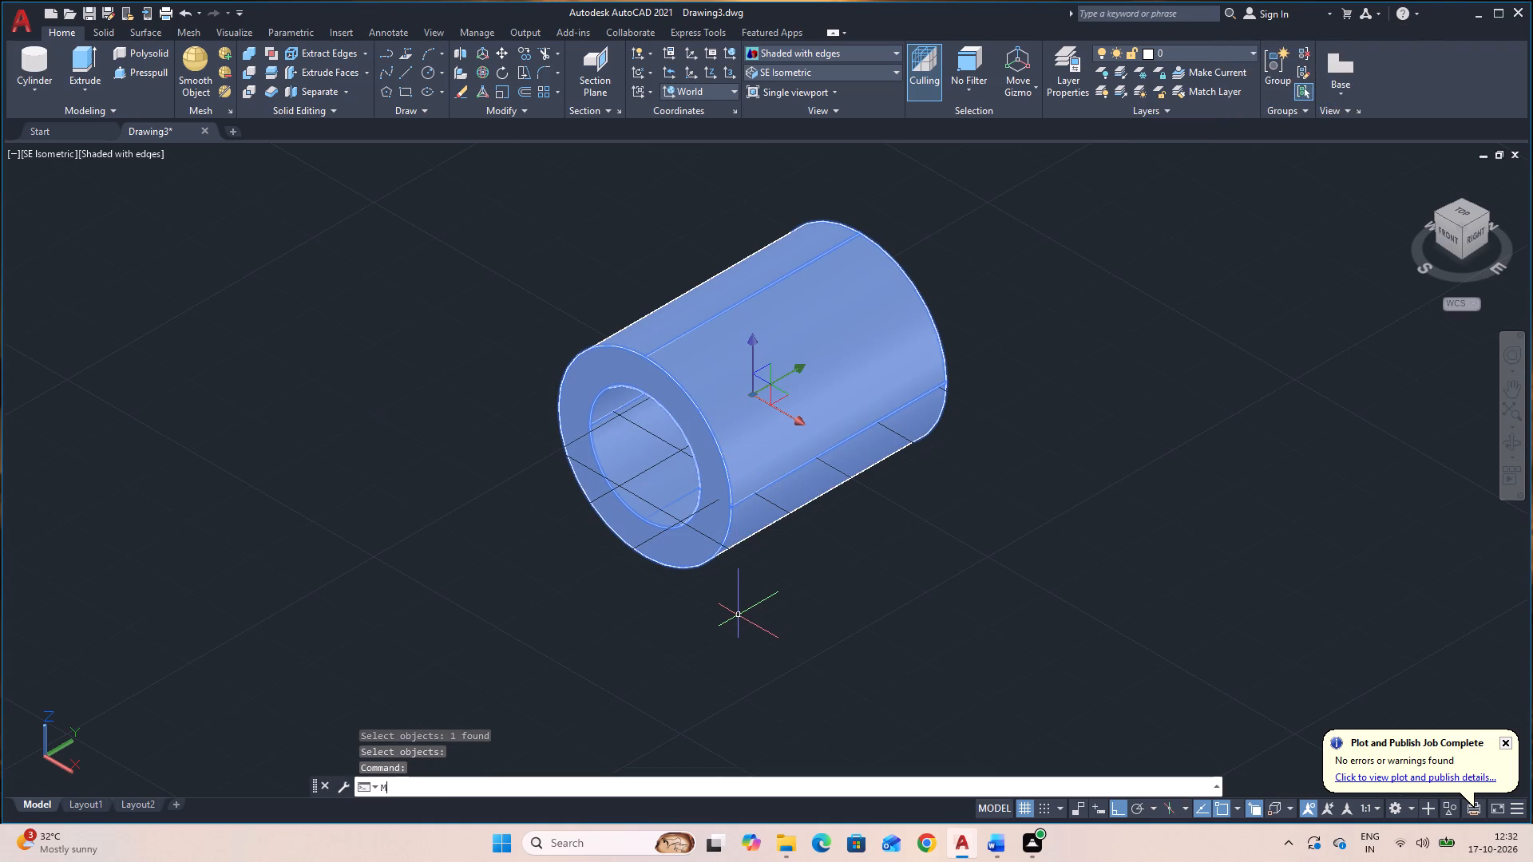
middle_drag(738, 615, 739, 790)
click(770, 682)
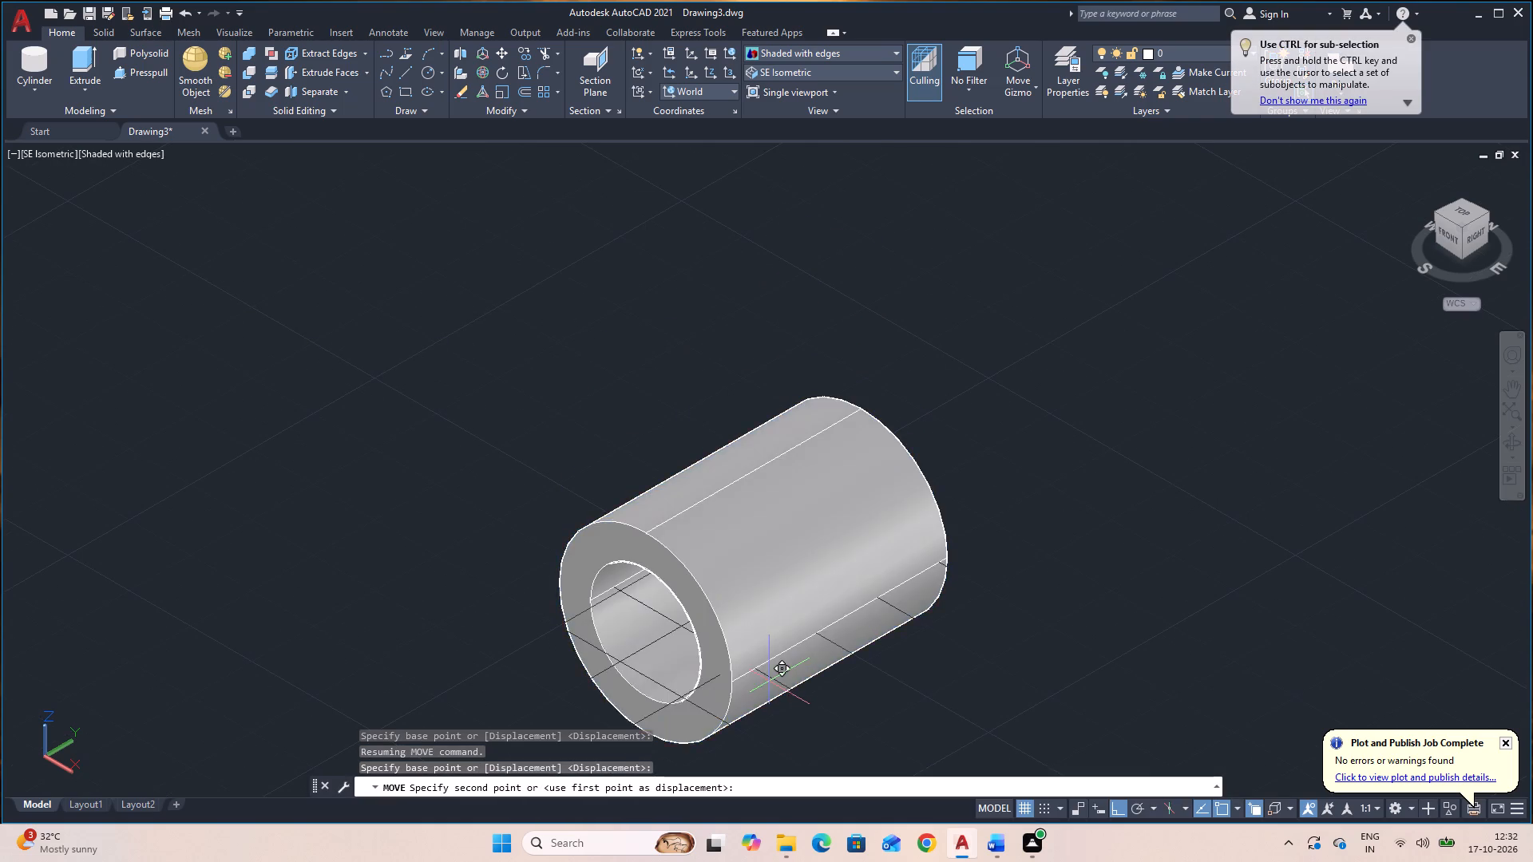
click(751, 427)
middle_drag(797, 509, 798, 622)
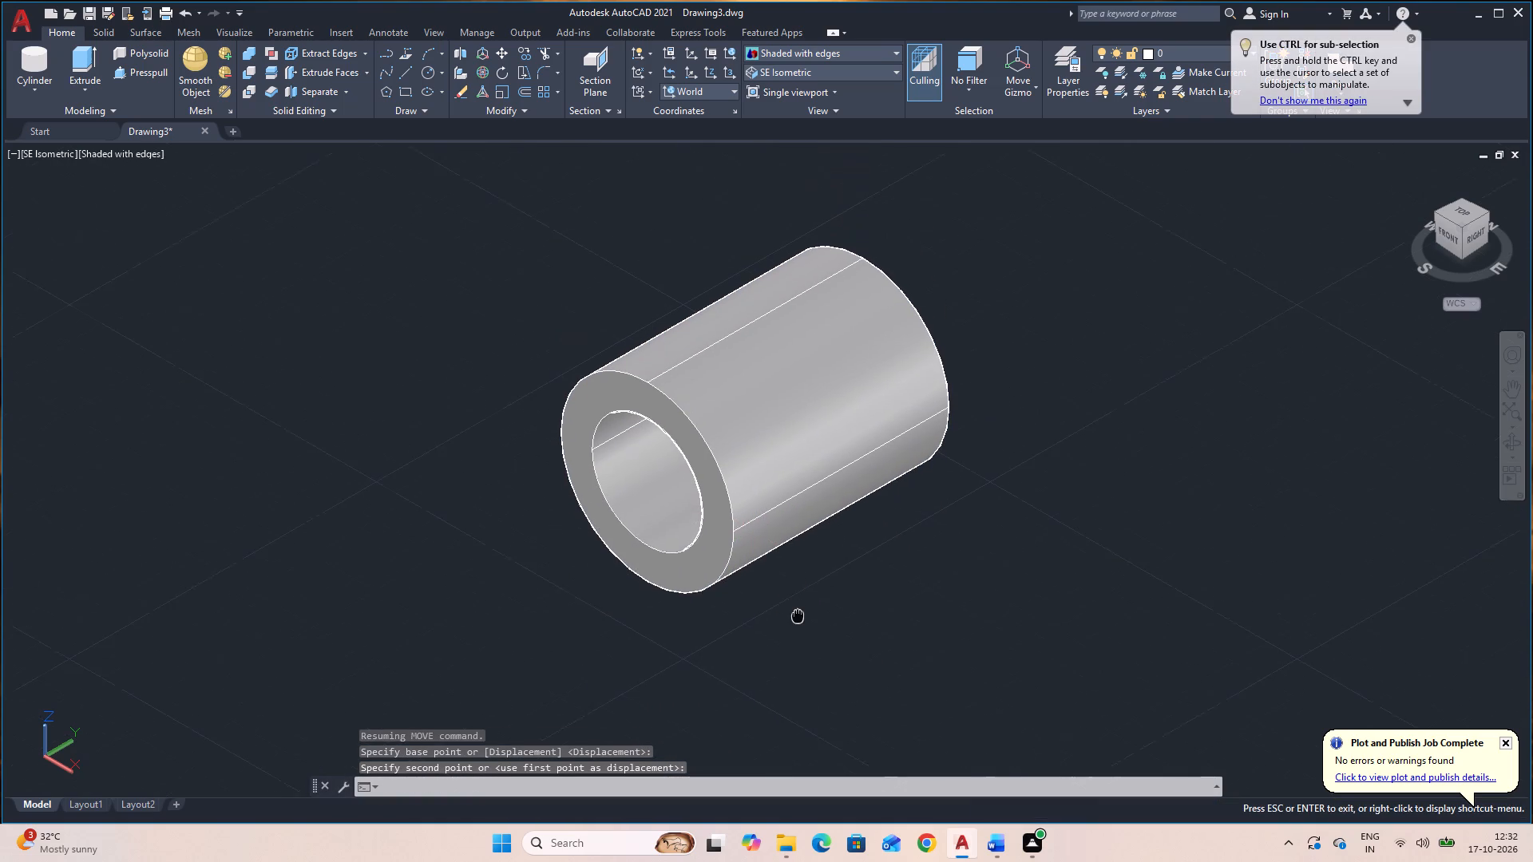
middle_drag(798, 622, 665, 684)
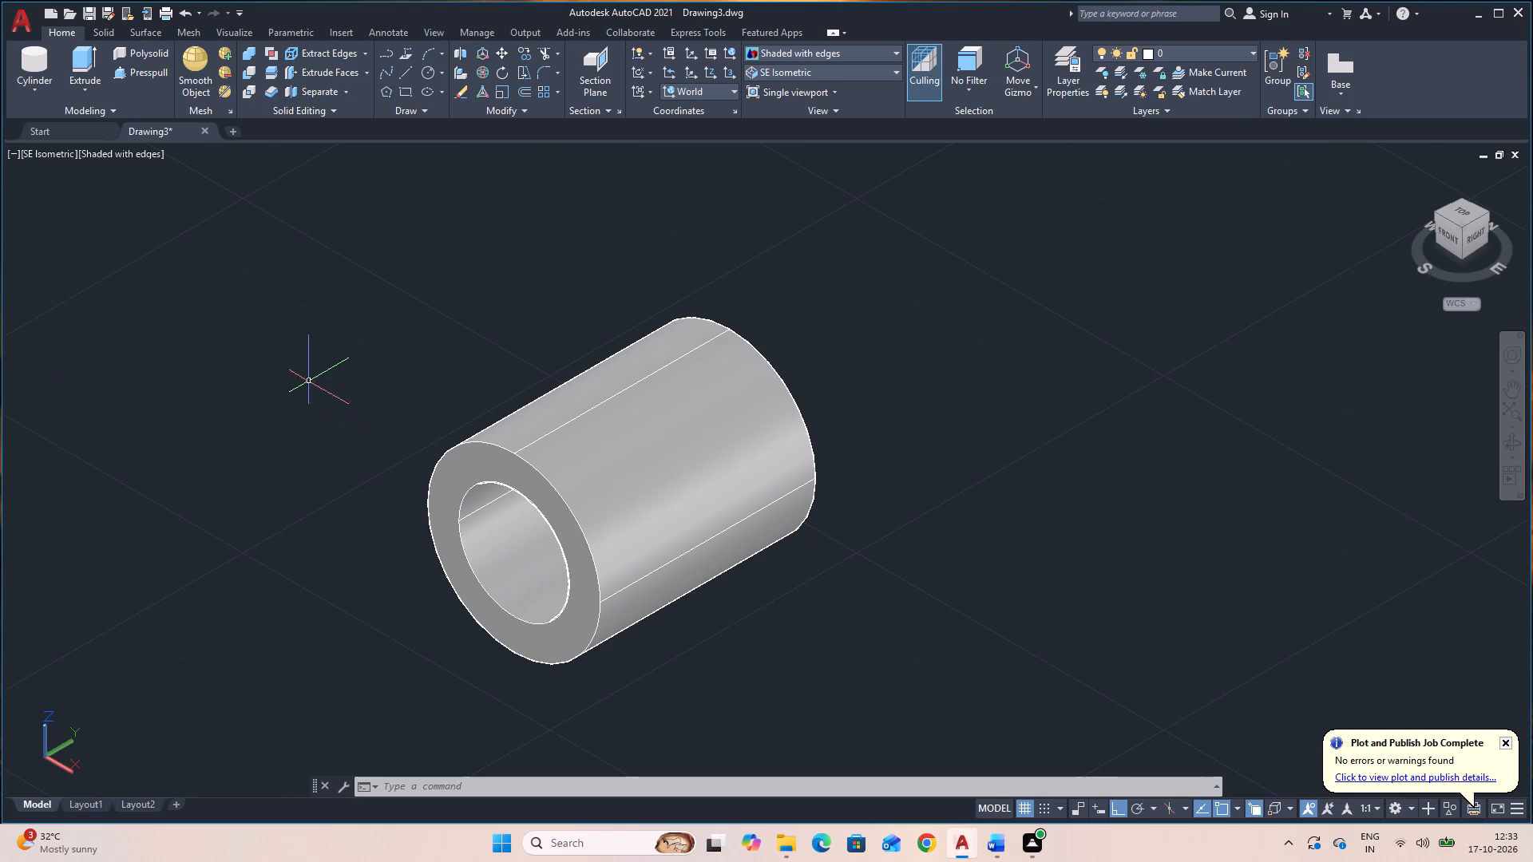
Draw lines from the bore's front centre: 14 up, 17.5 along the cylinder's top, 15 up, and back to the top front edge point.
text(L)
key(space)
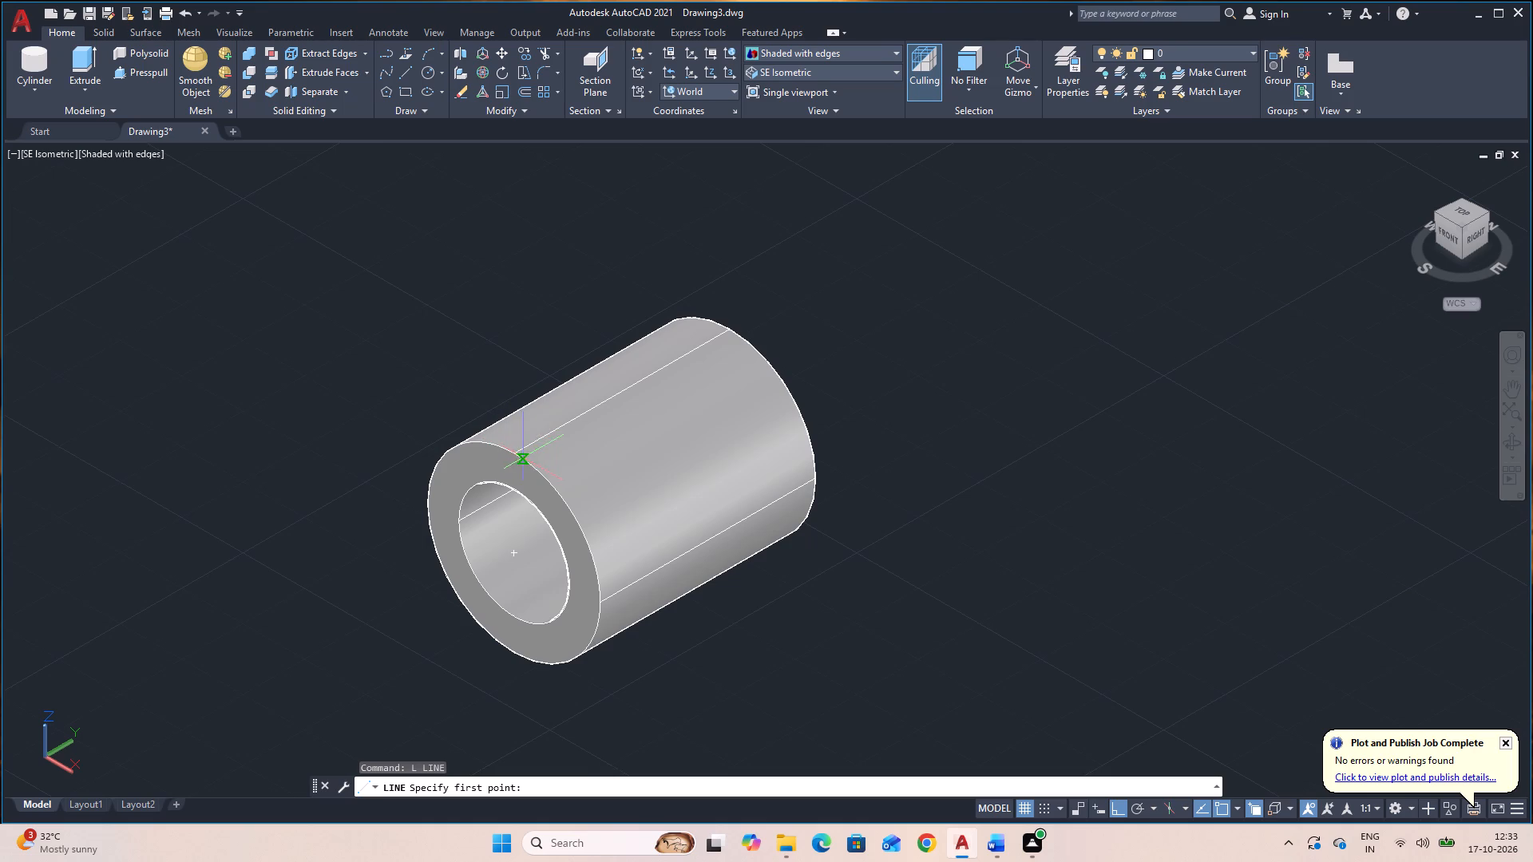
click(513, 556)
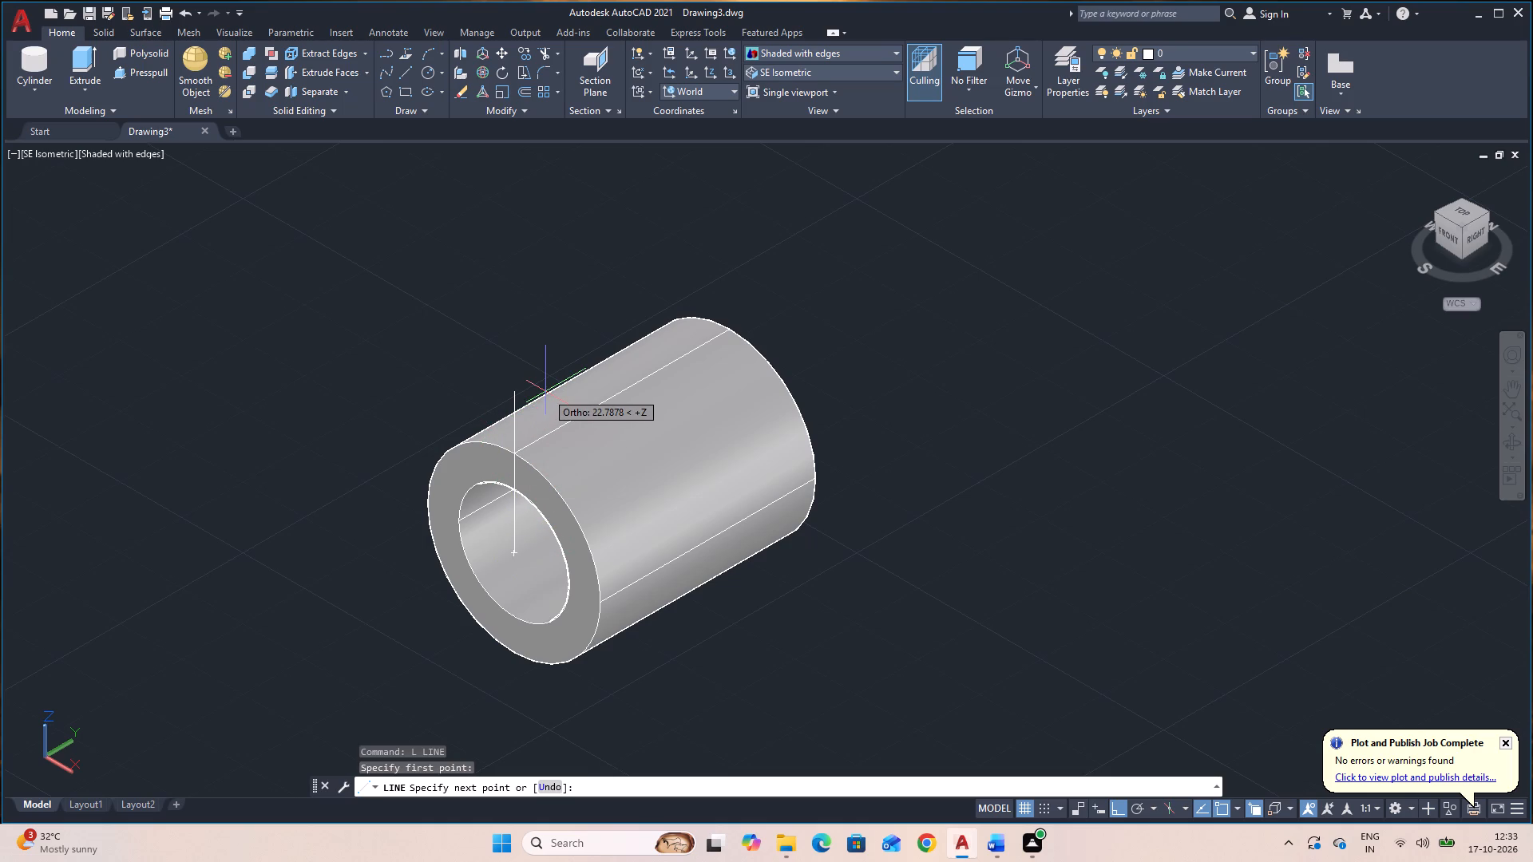
text(14)
key(Return)
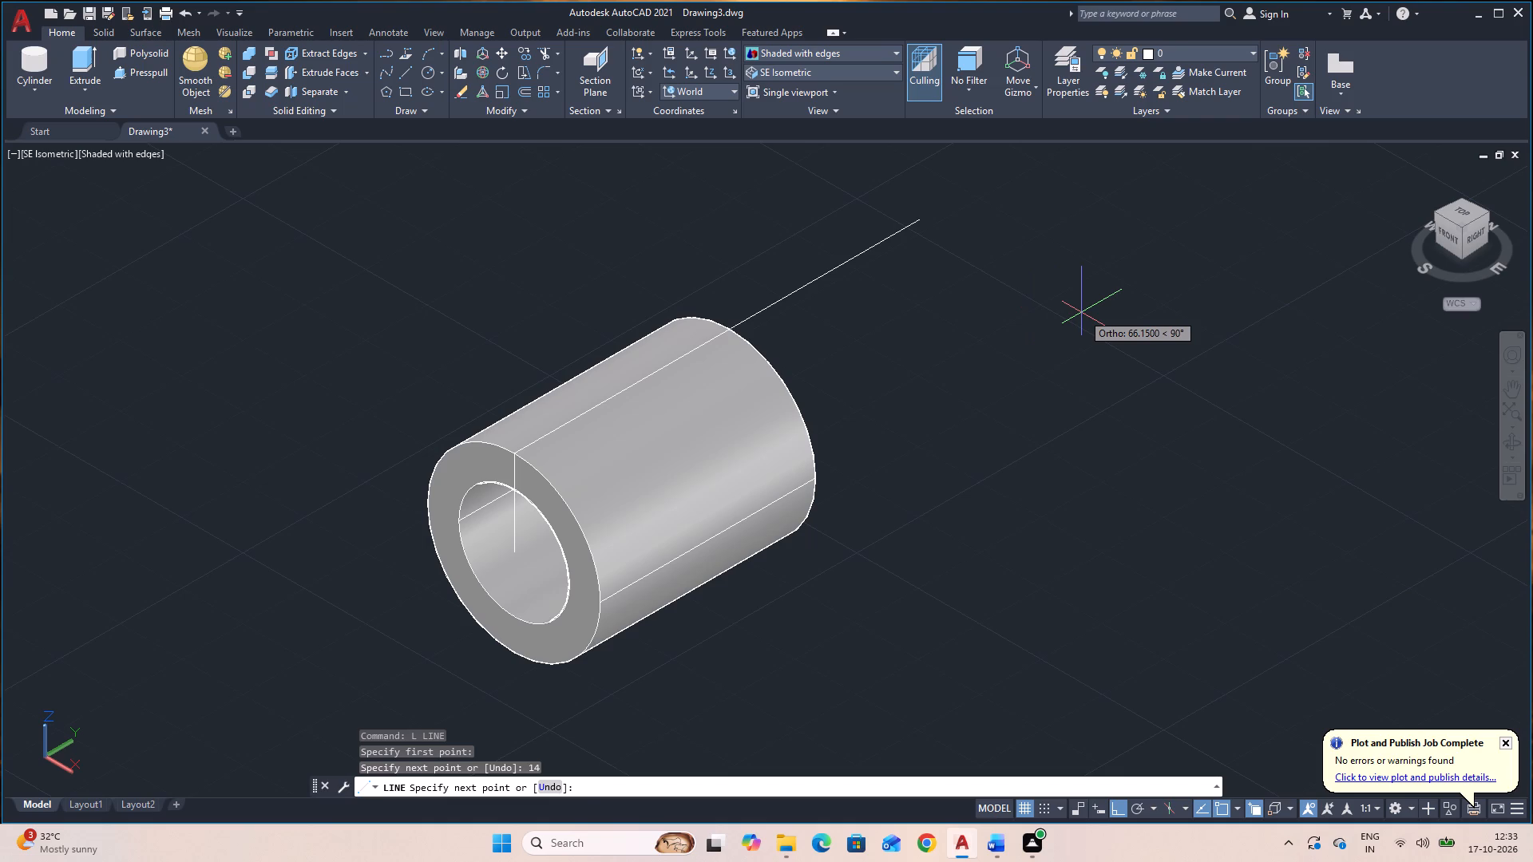
text(17.5)
key(Return)
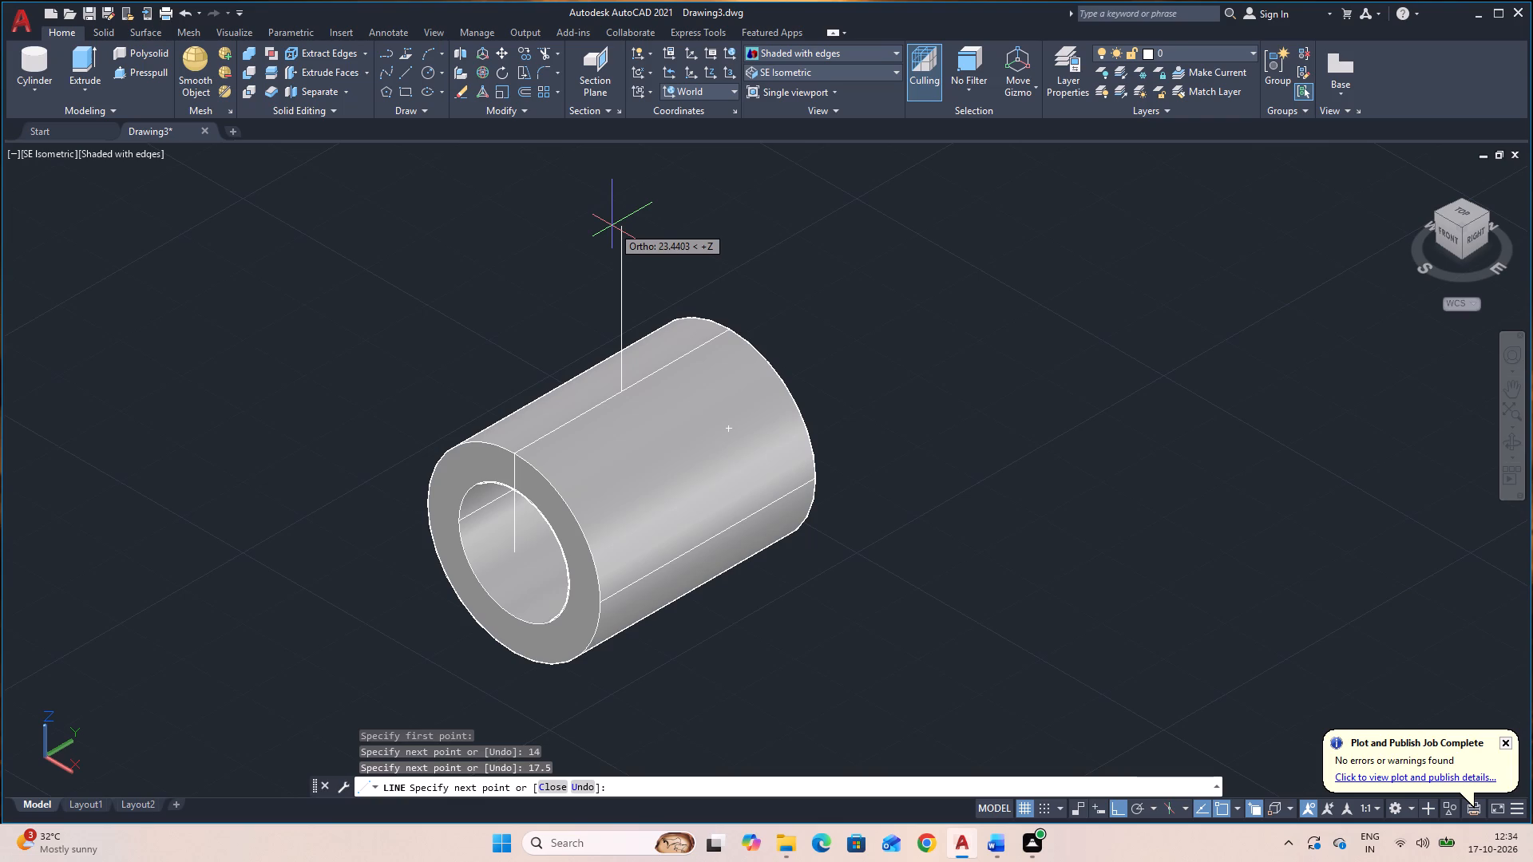
text(15)
key(Return)
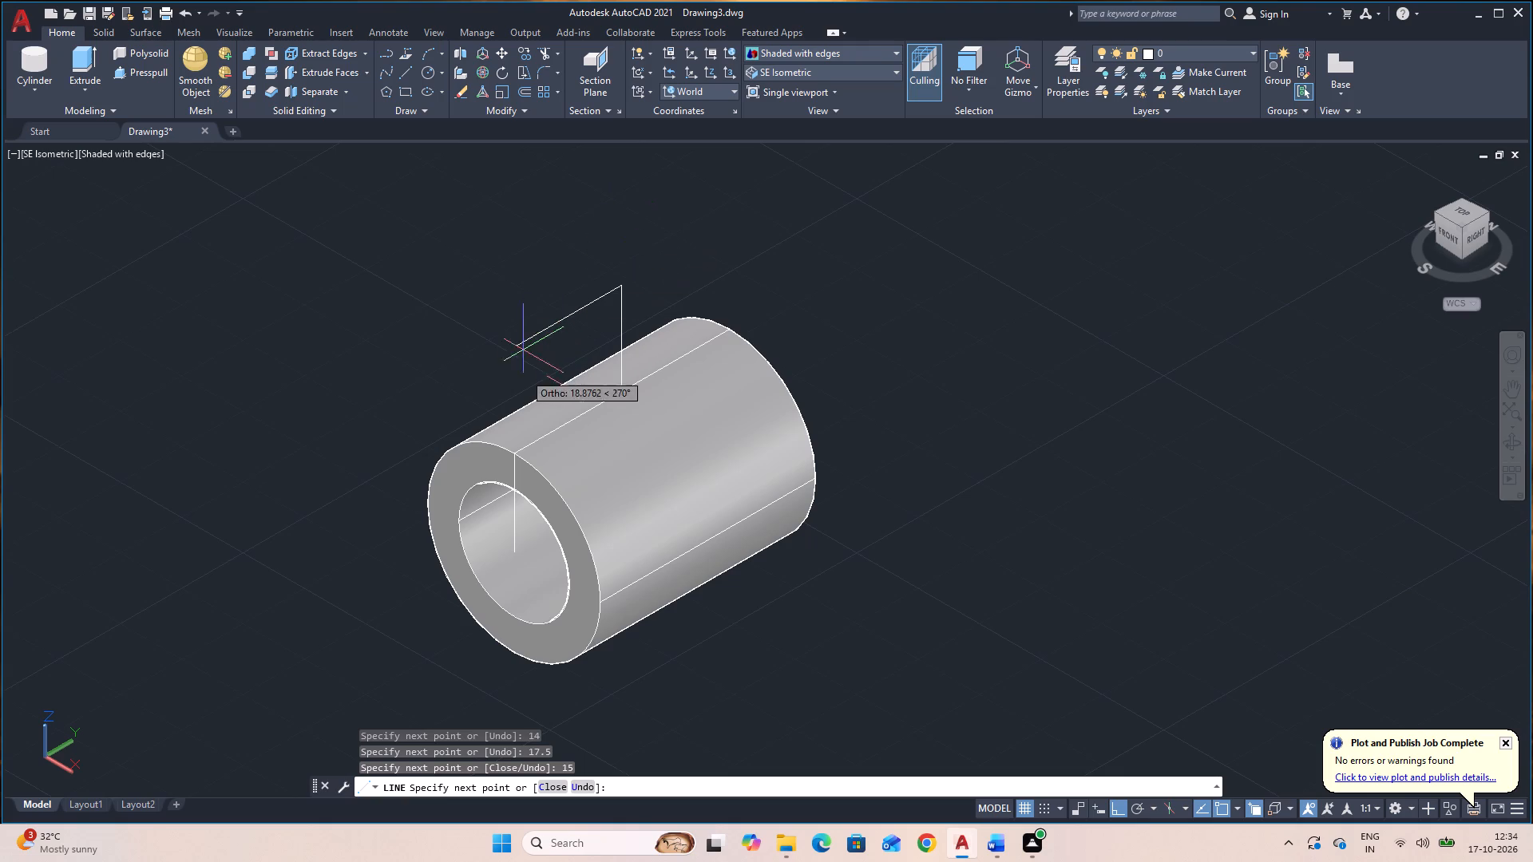
click(512, 454)
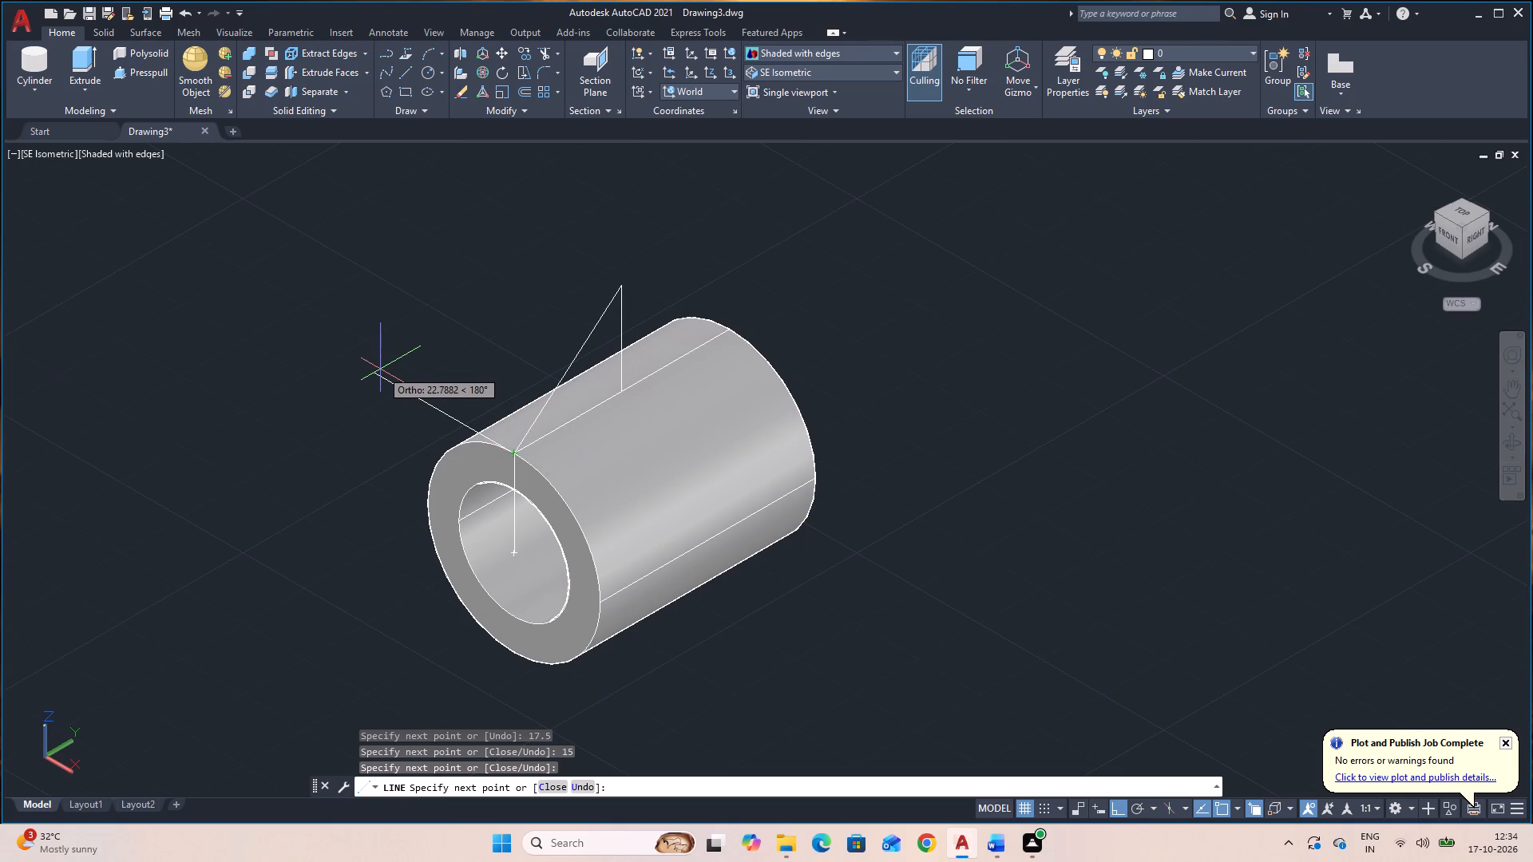
key(Escape)
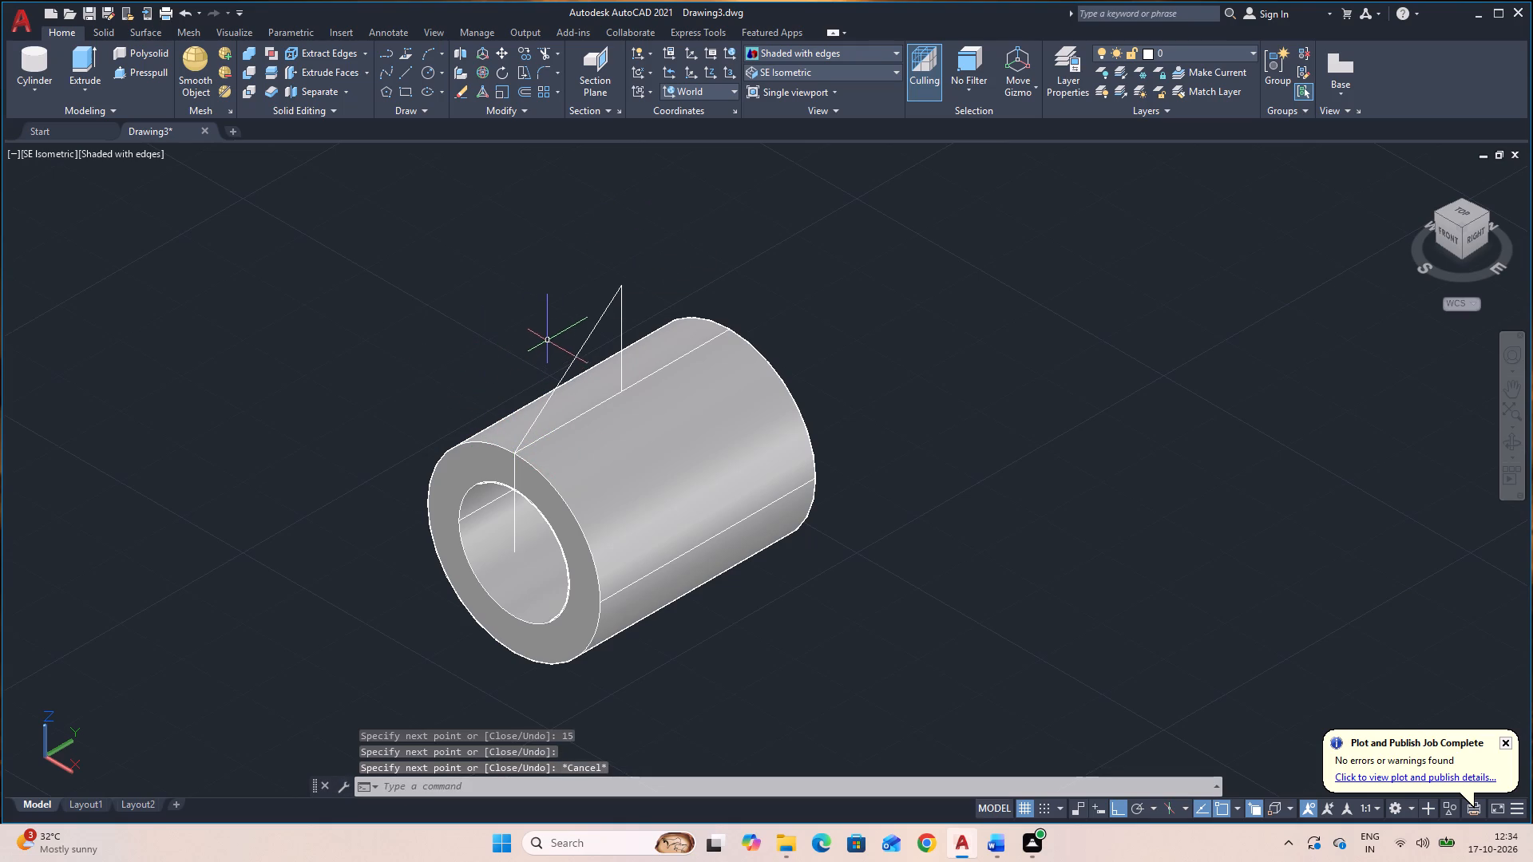
Move the triangle's three lines from their front vertex along negative X to empty space beside the hollow cylinder.
click(592, 336)
click(621, 318)
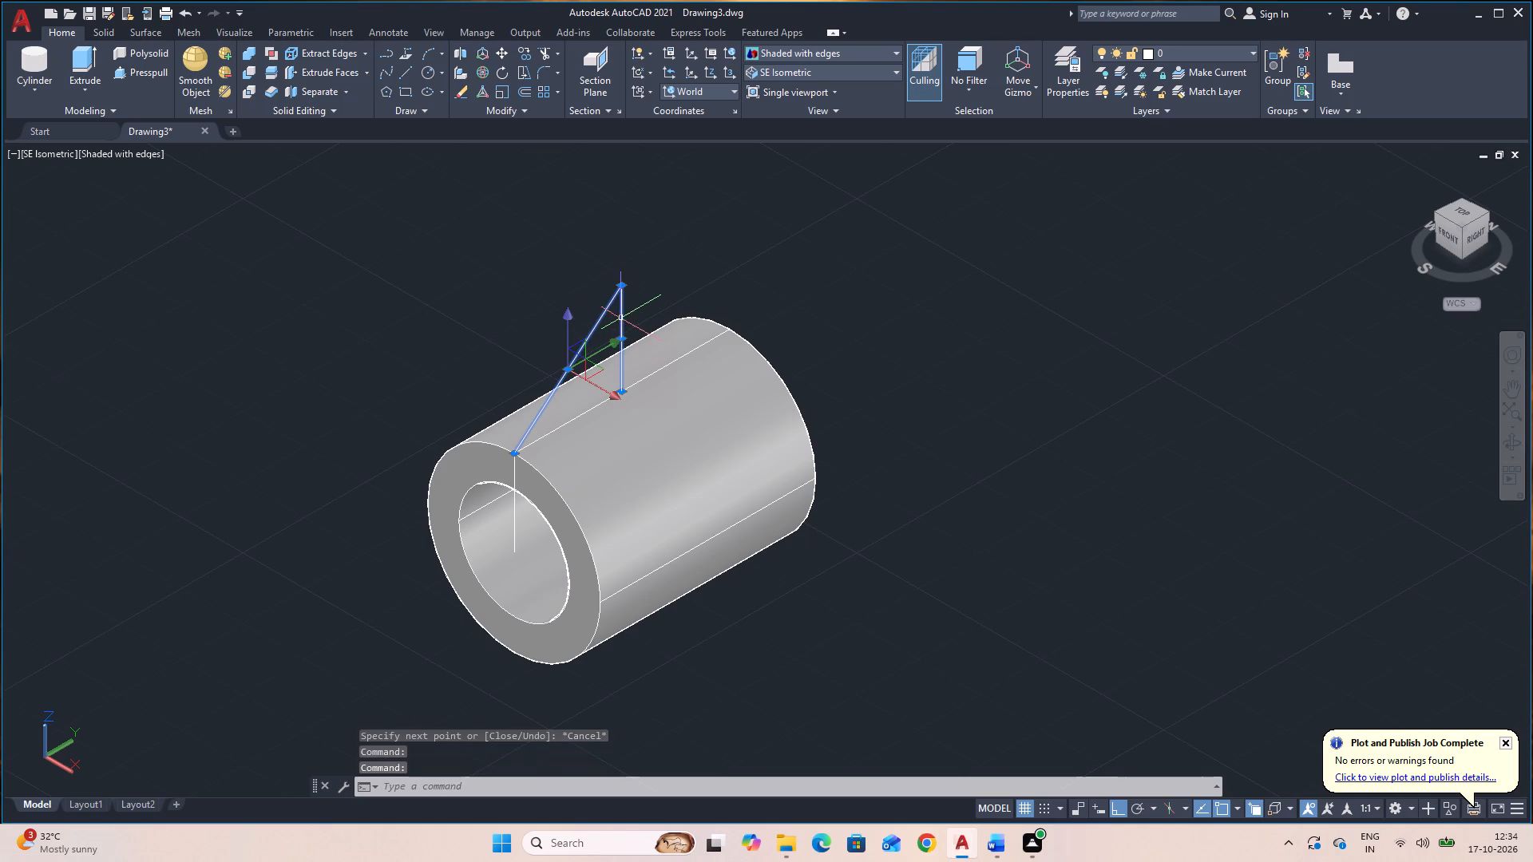
click(576, 418)
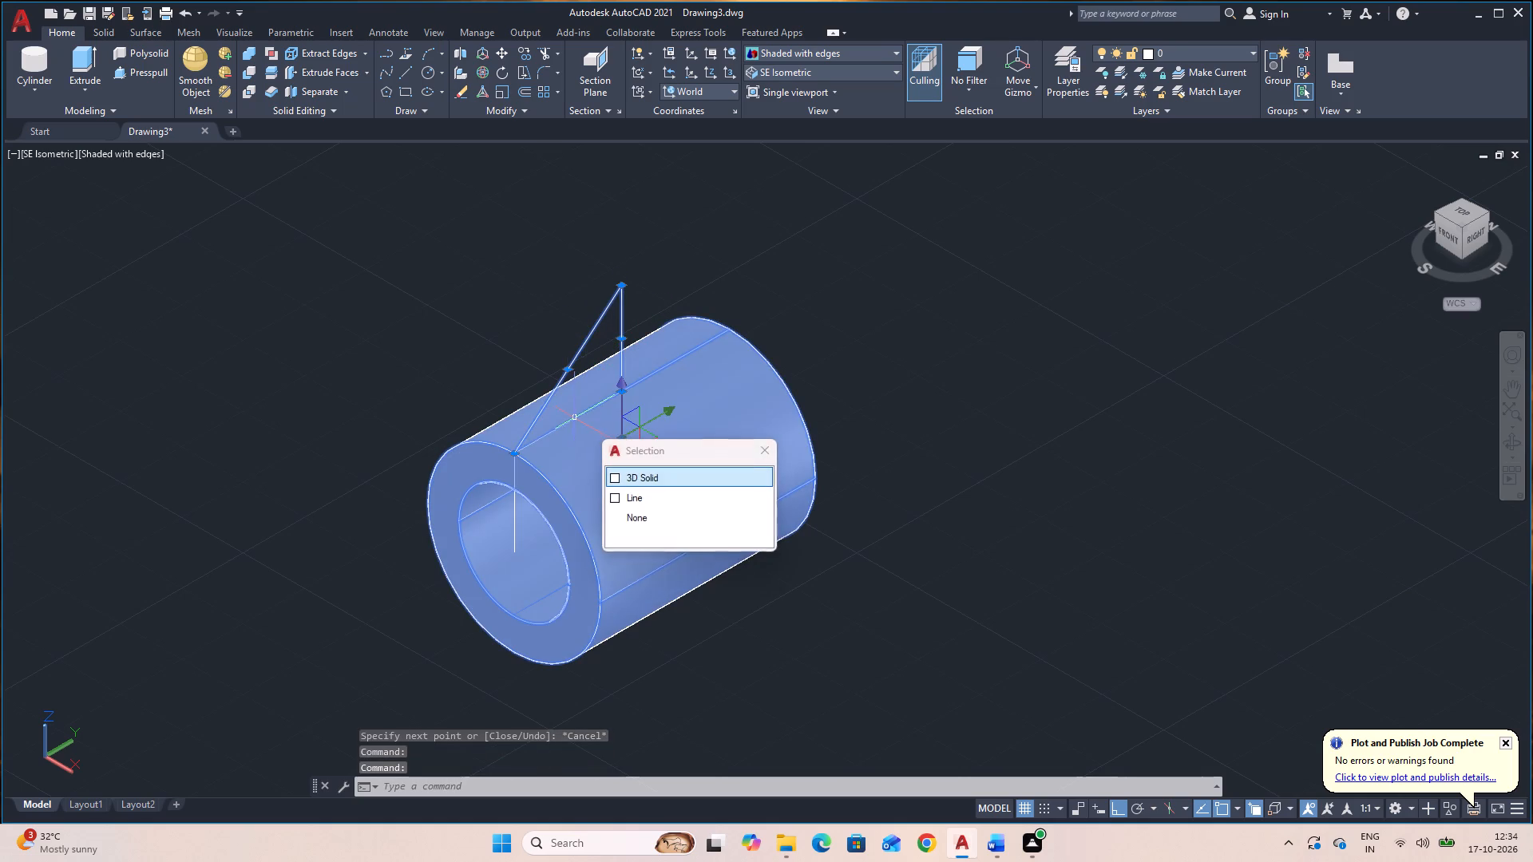
click(636, 489)
click(665, 500)
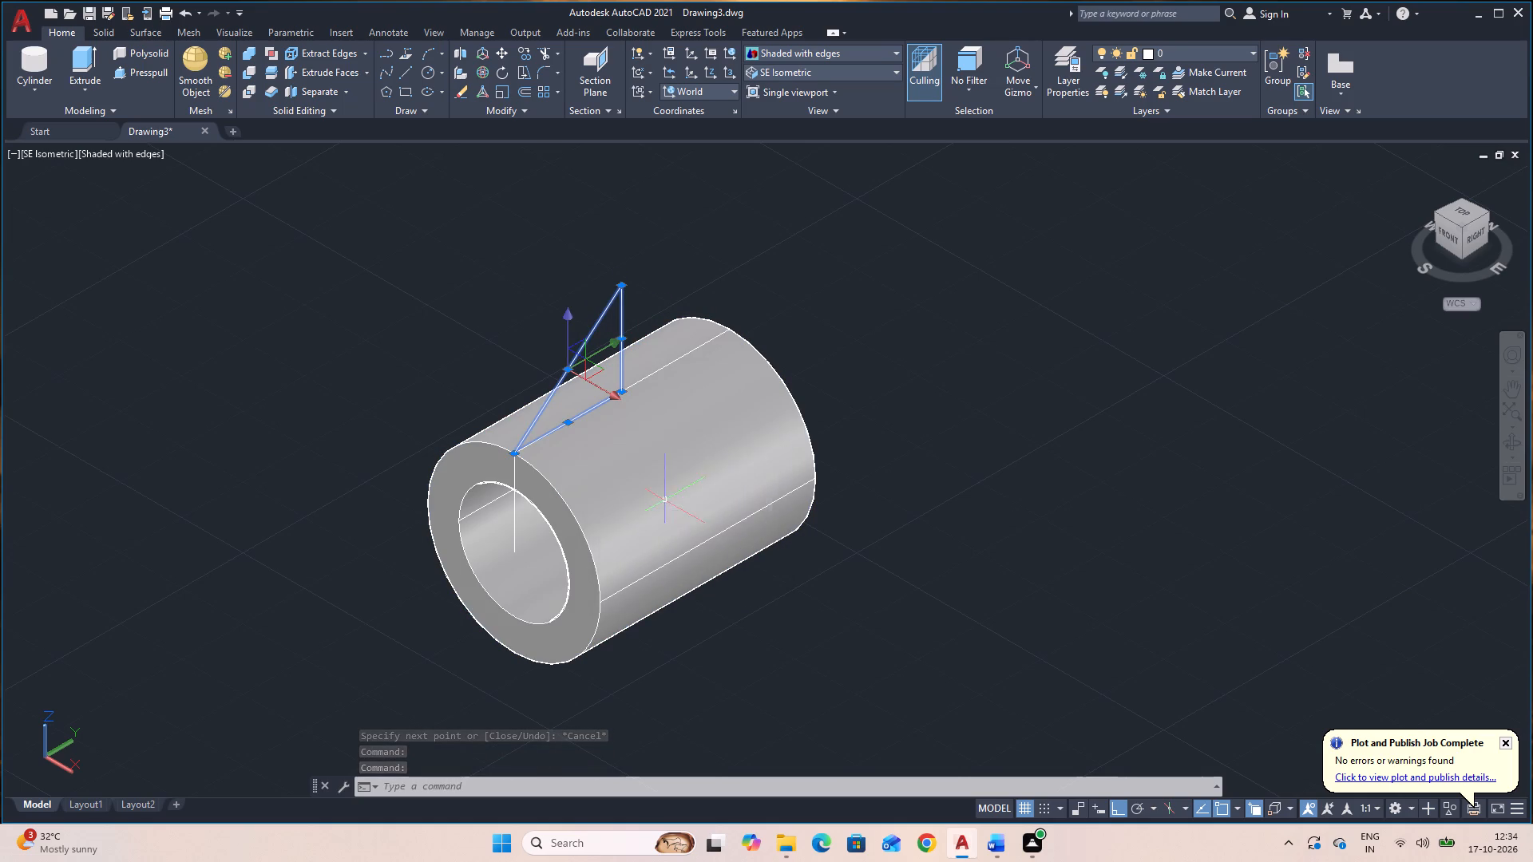
text(M)
key(space)
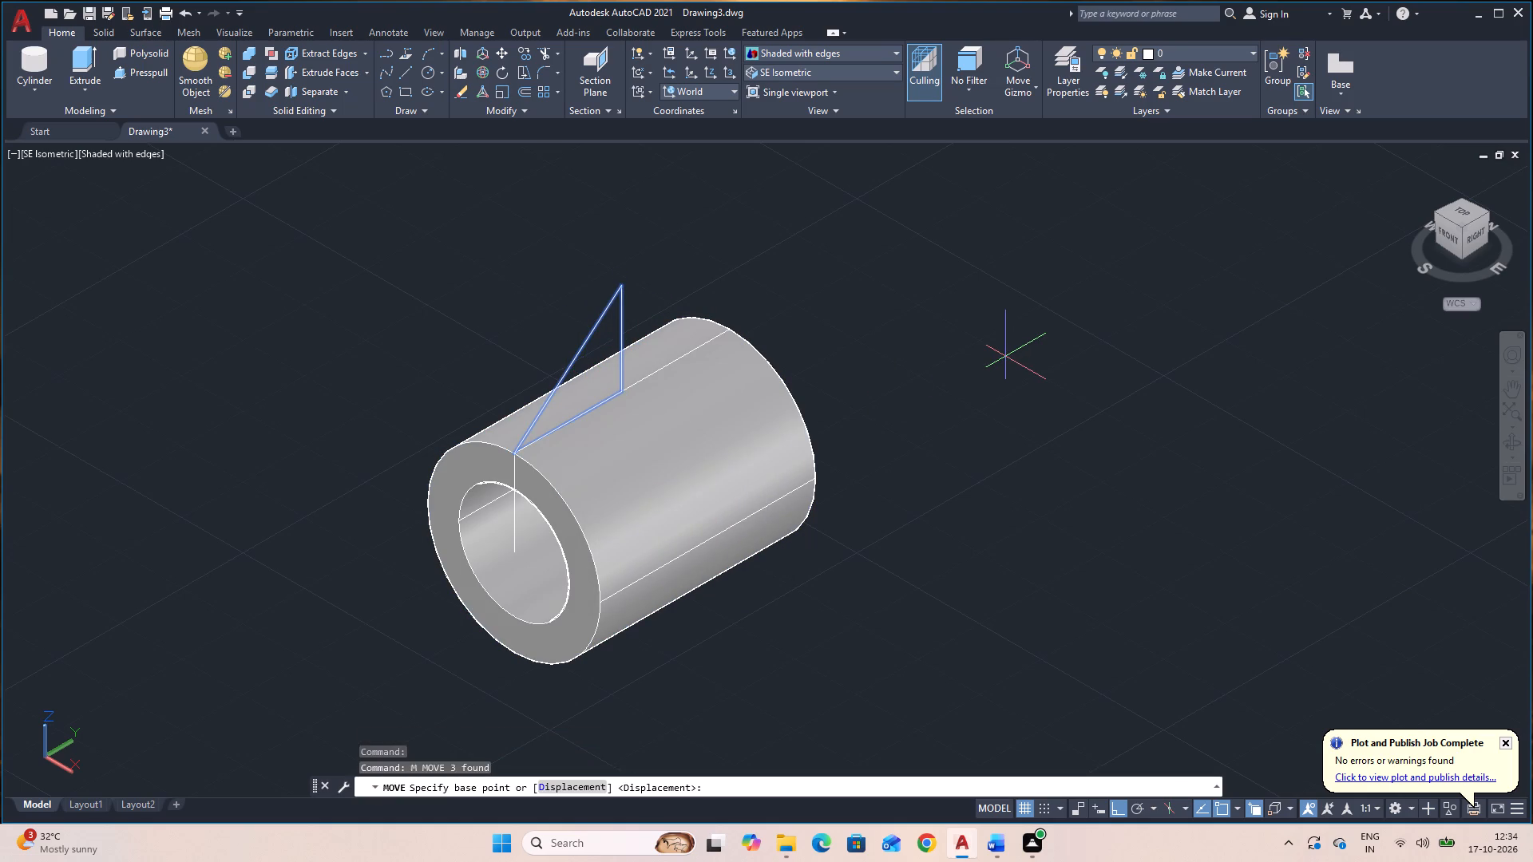
click(513, 456)
click(294, 323)
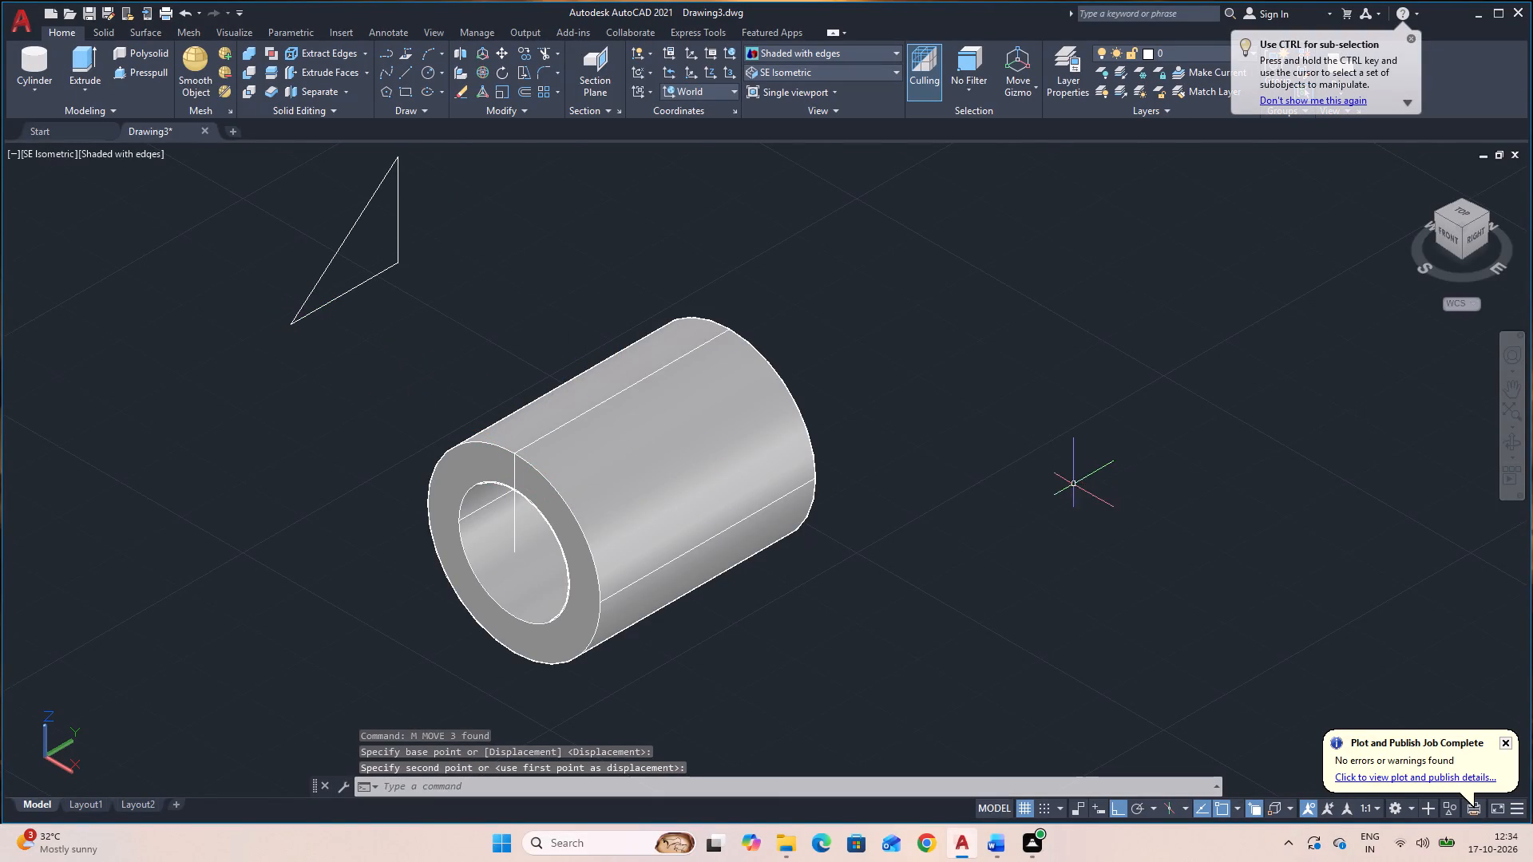
Join the three lines of the triangle into a single polyline.
middle_drag(1031, 504, 1163, 540)
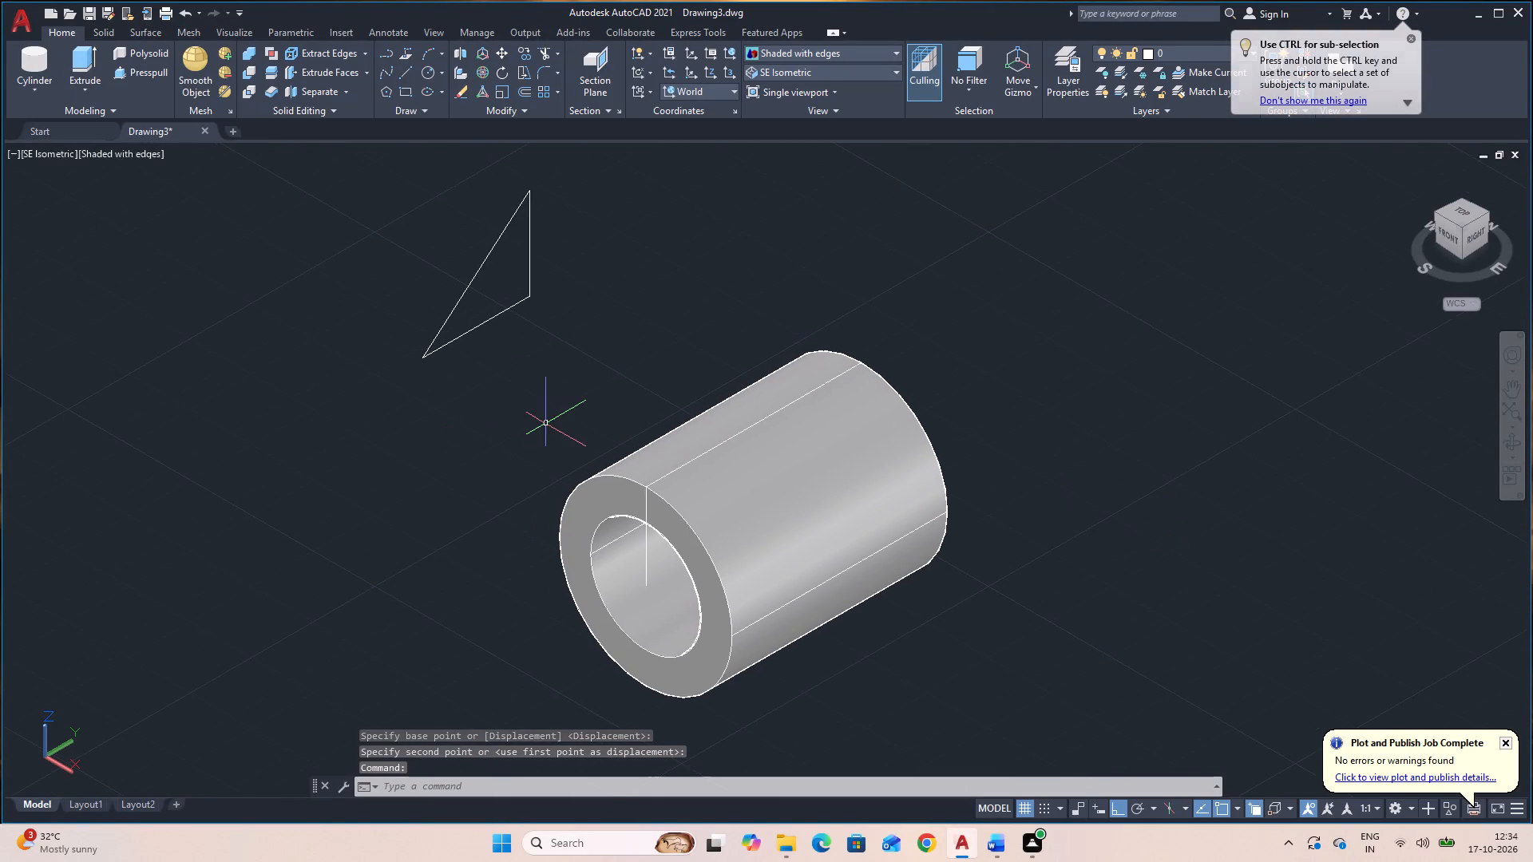
click(480, 426)
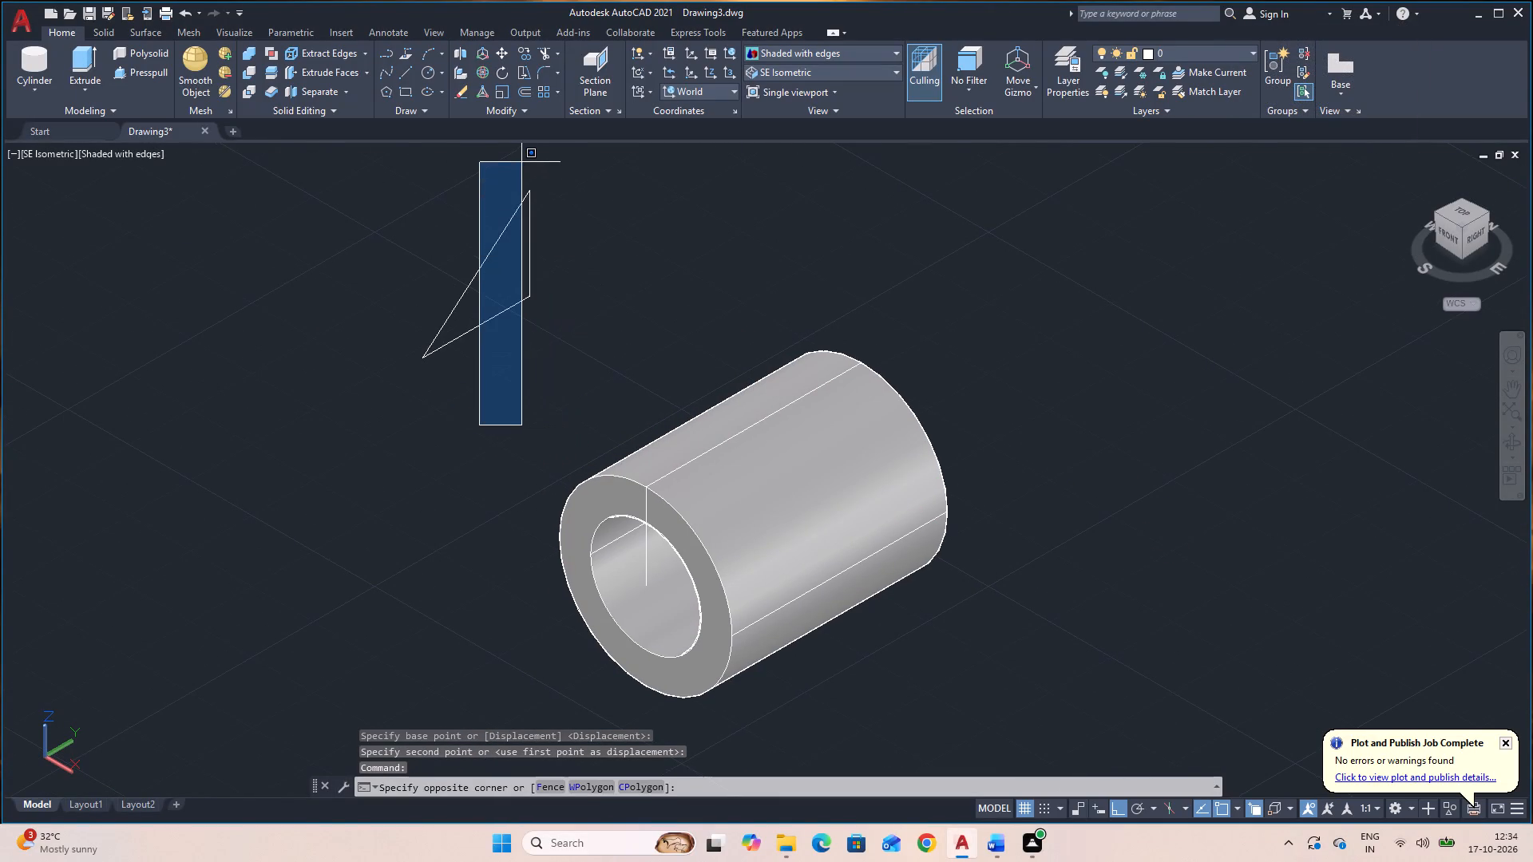
click(369, 240)
click(592, 374)
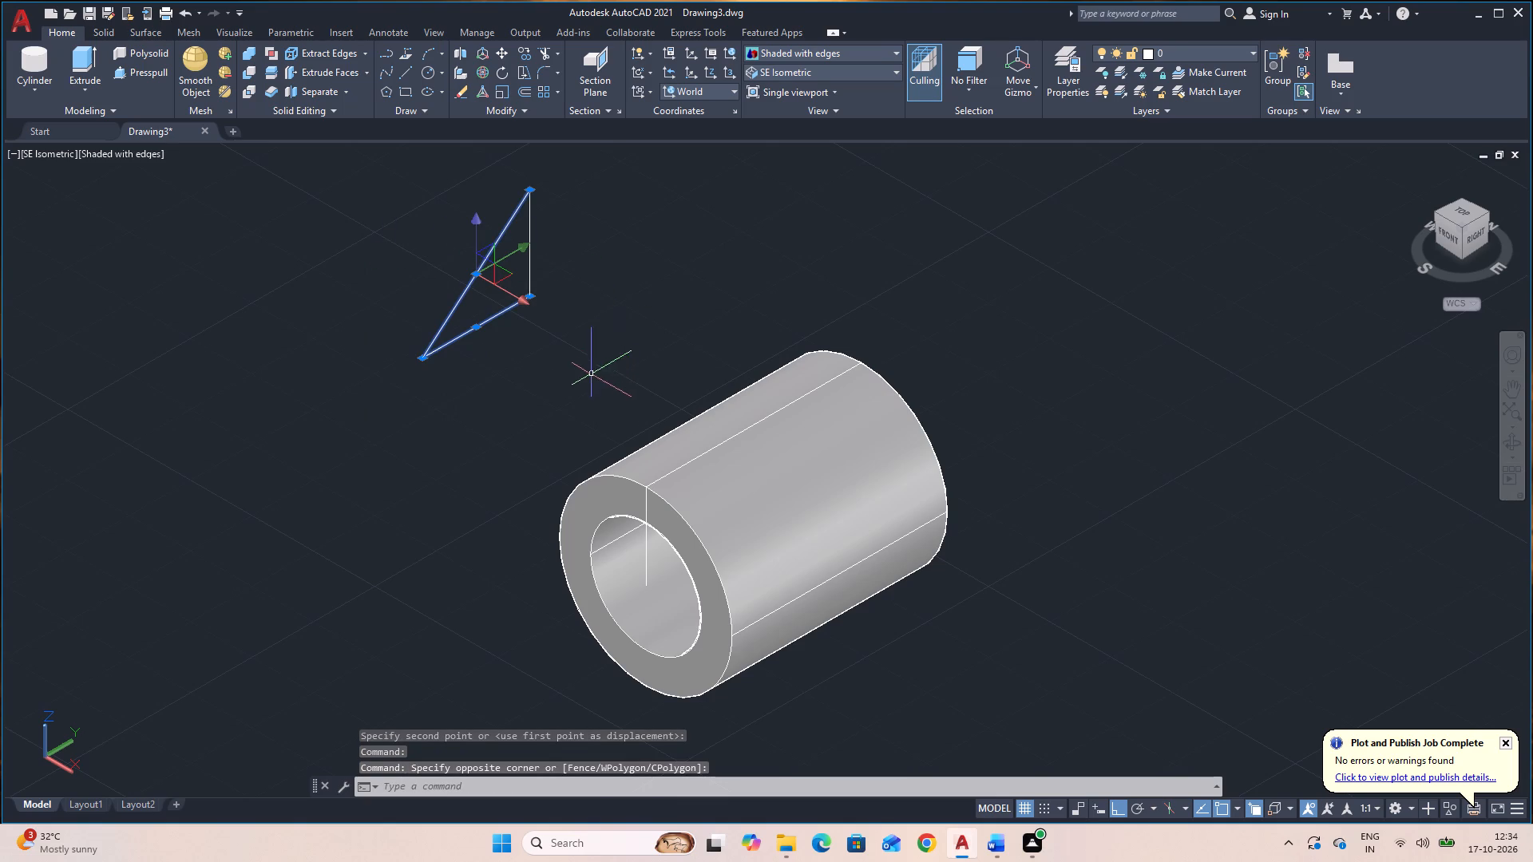
click(476, 175)
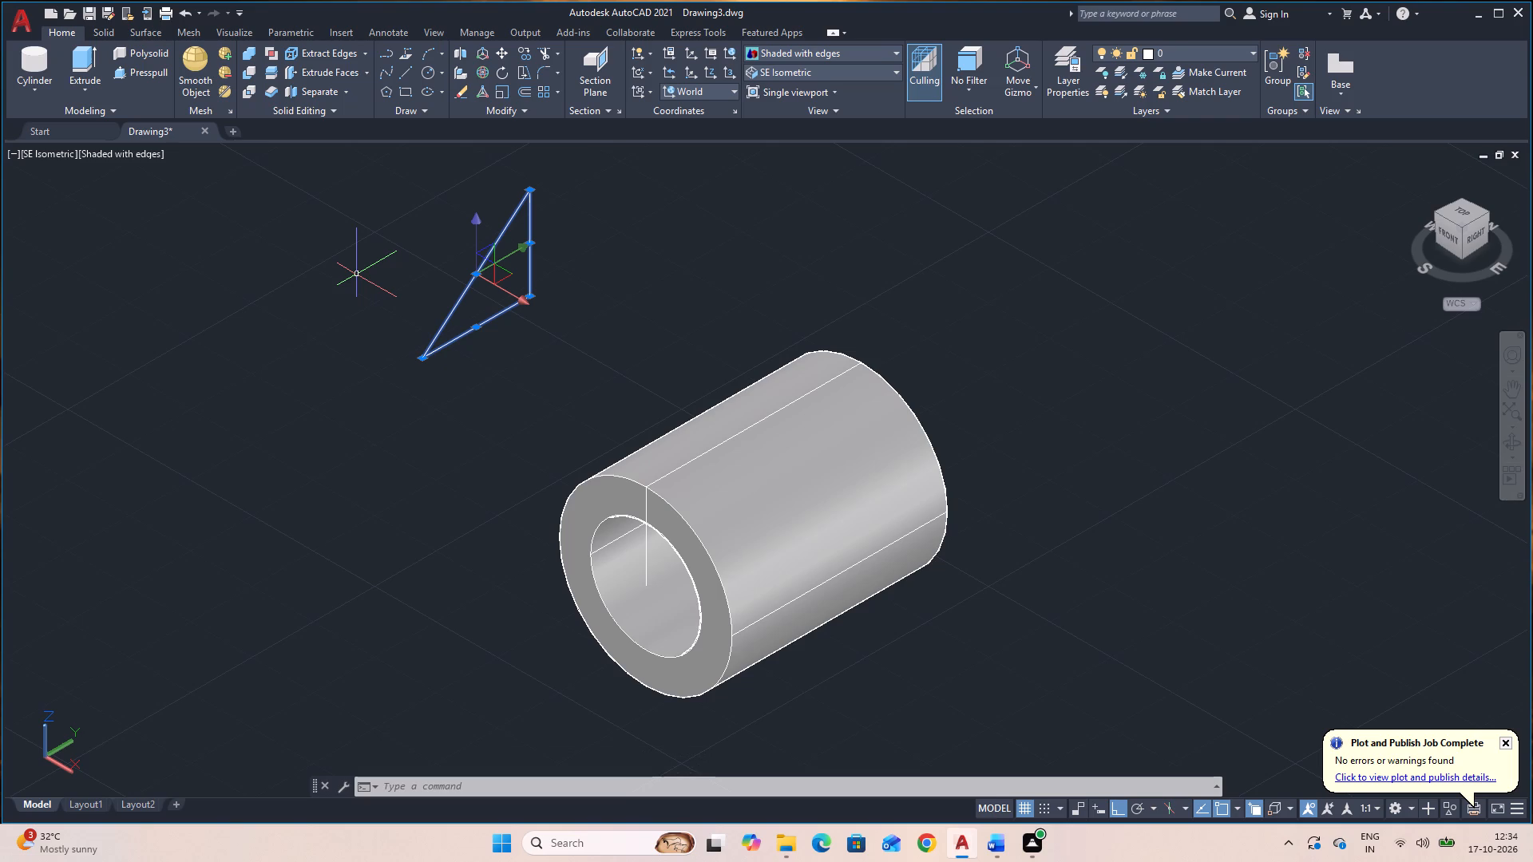
key(j)
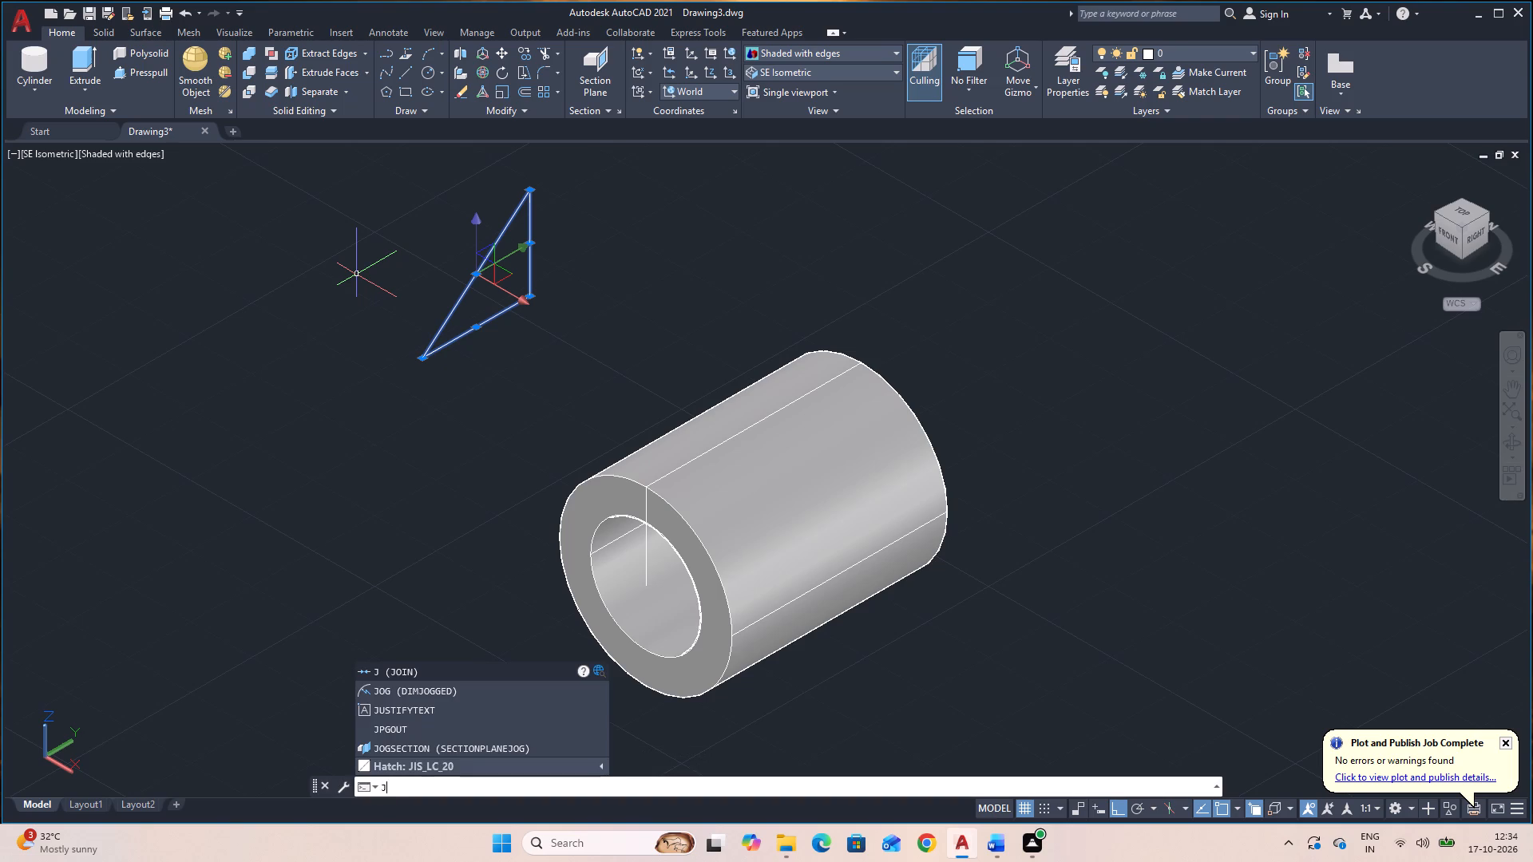
key(space)
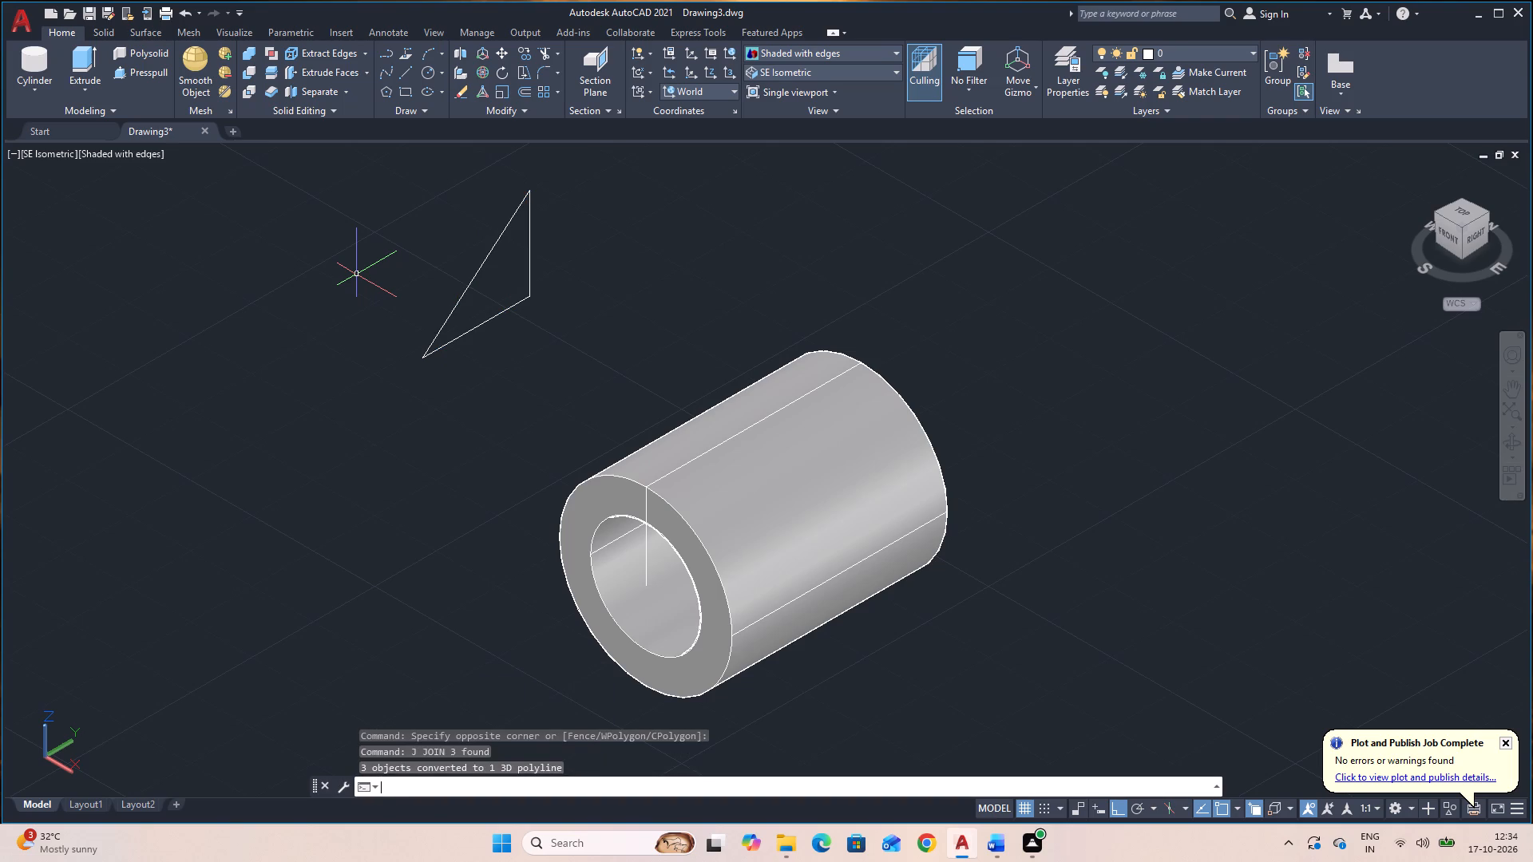
Presspull the joined triangle to a thickness of 5.
click(136, 67)
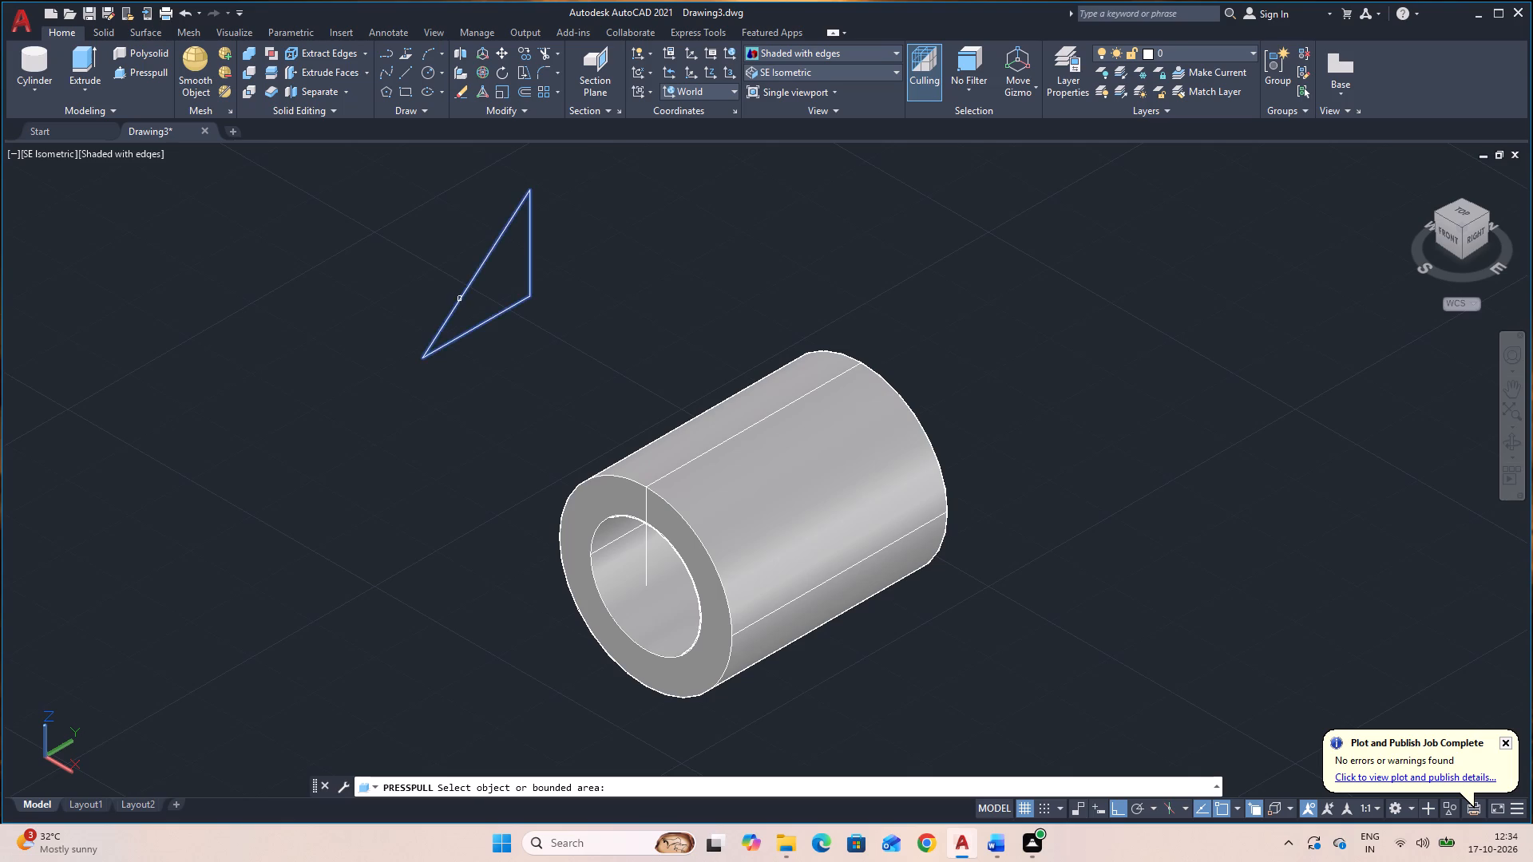
click(461, 299)
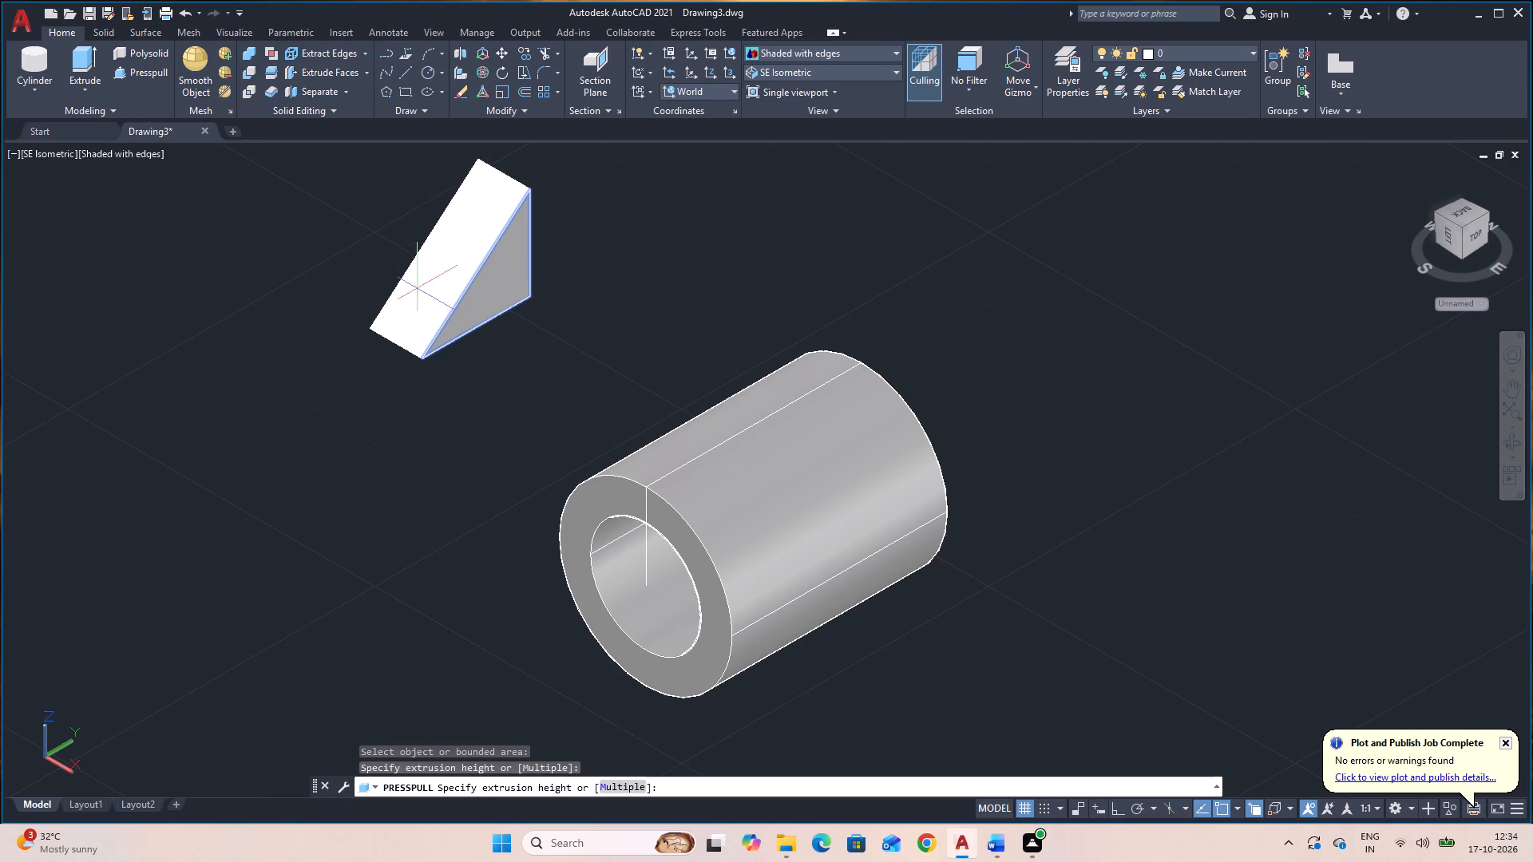
key(5)
key(Return)
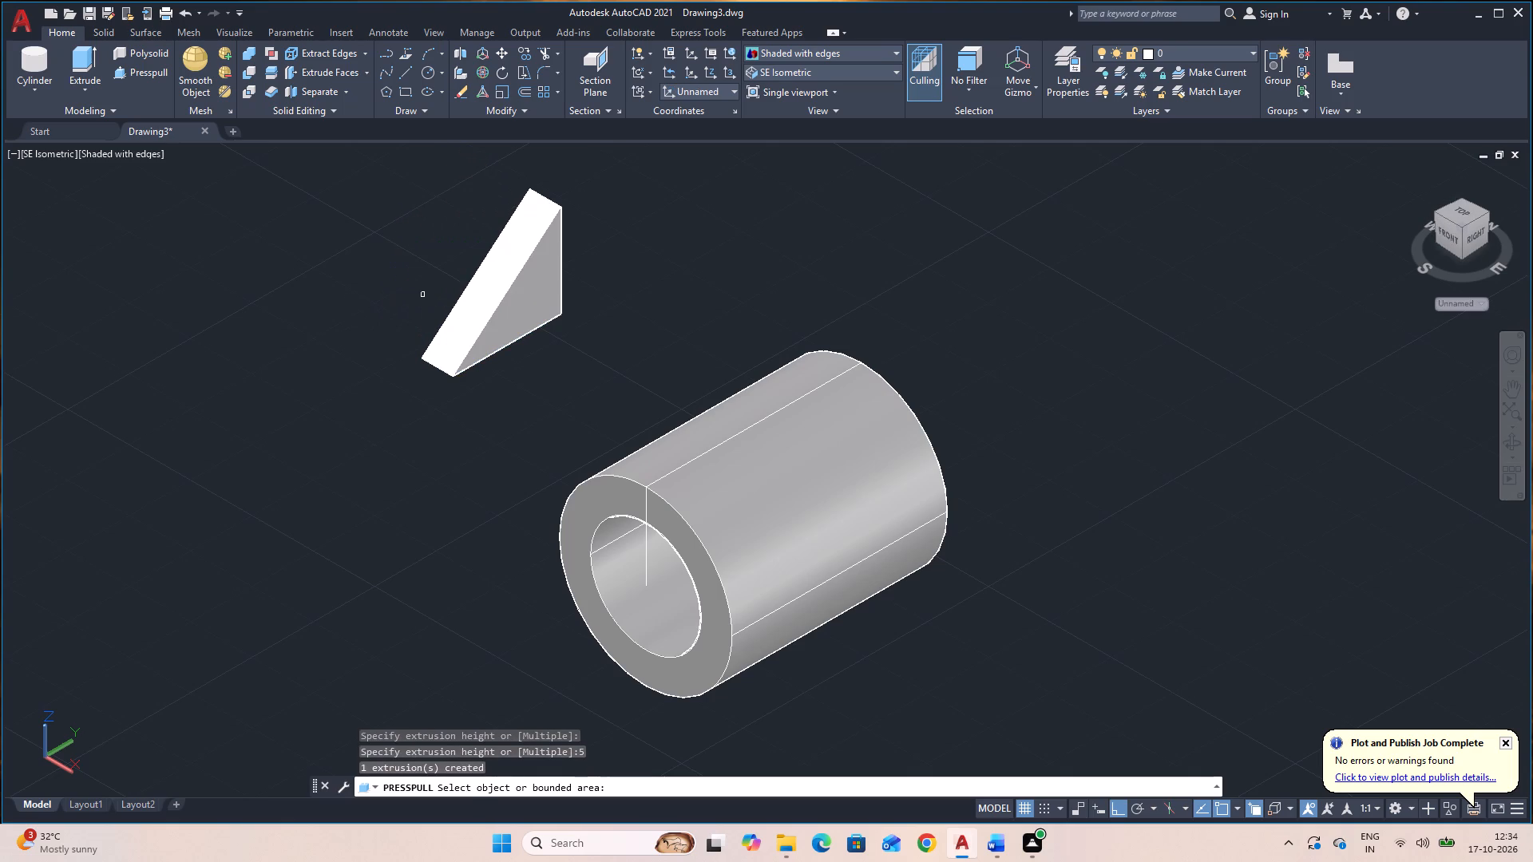
key(Escape)
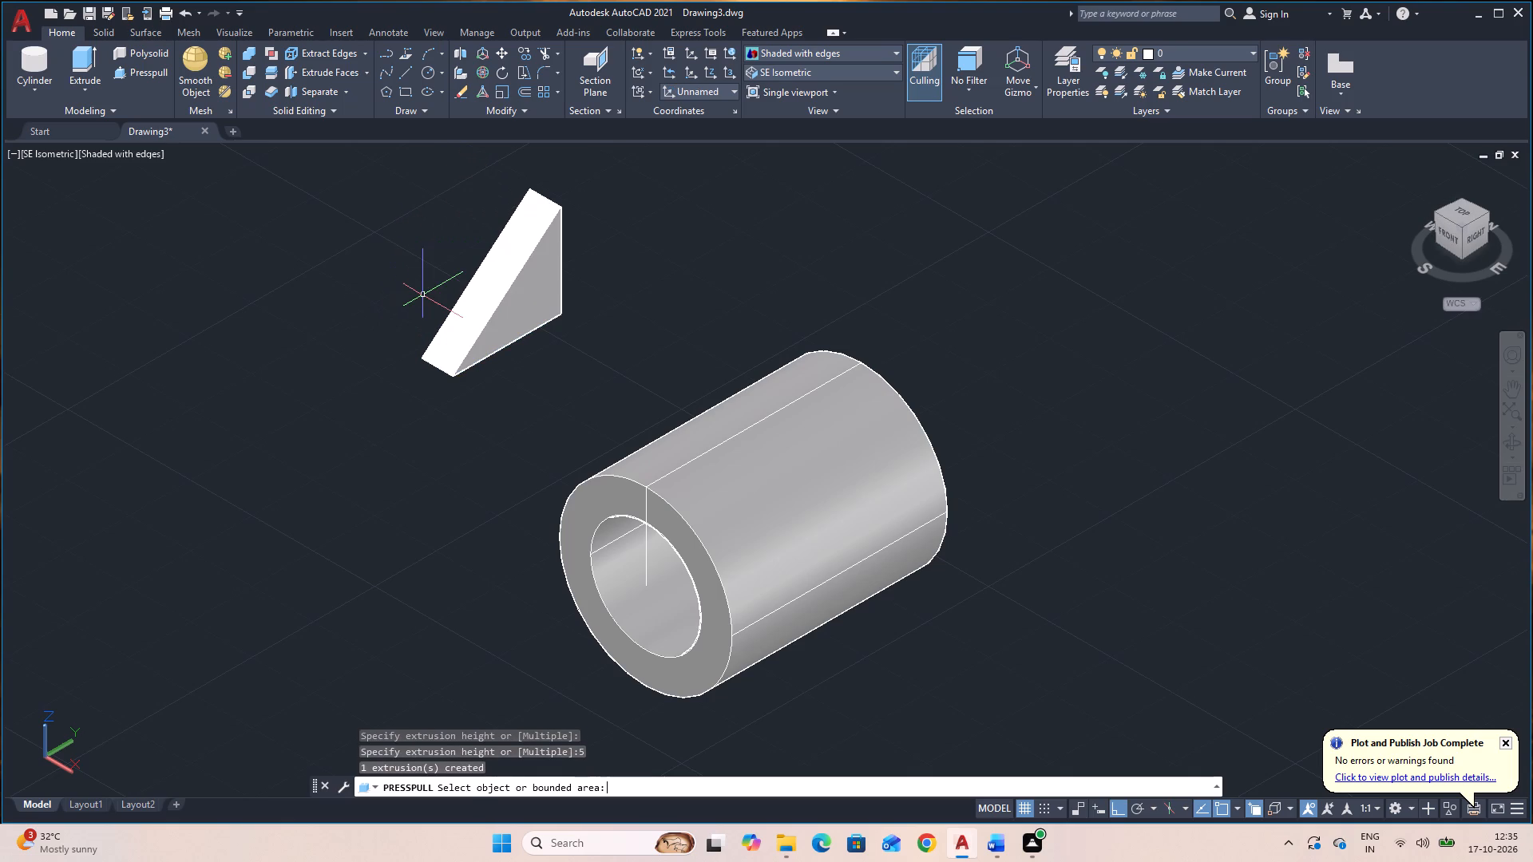
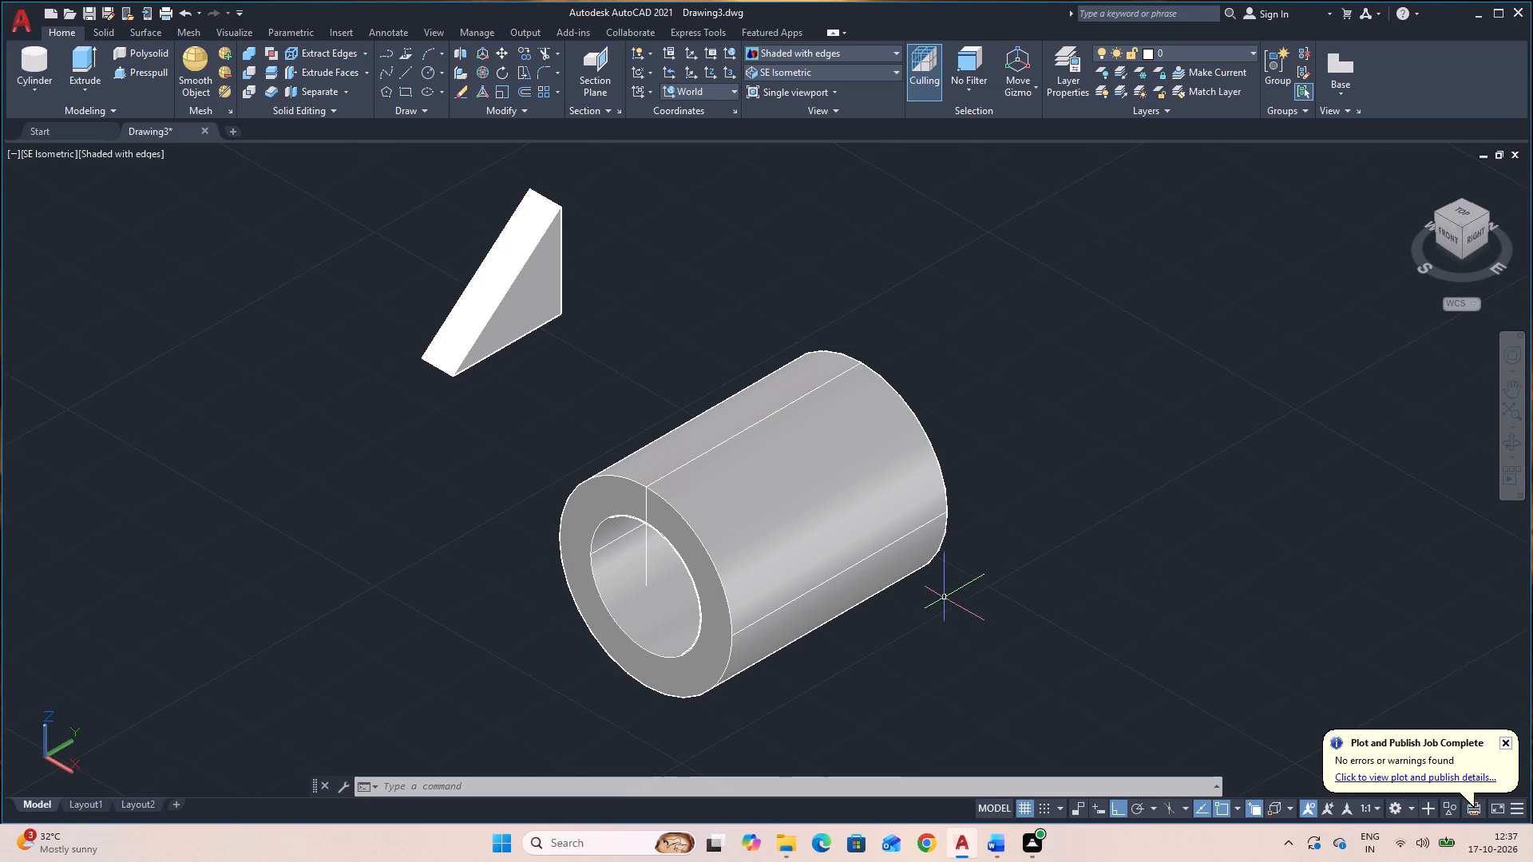
Draw connected lines from the bore's front centre: about 32 along positive X, 17.5 parallel to the cylinder's axis, and 26 up.
middle_drag(945, 598, 944, 464)
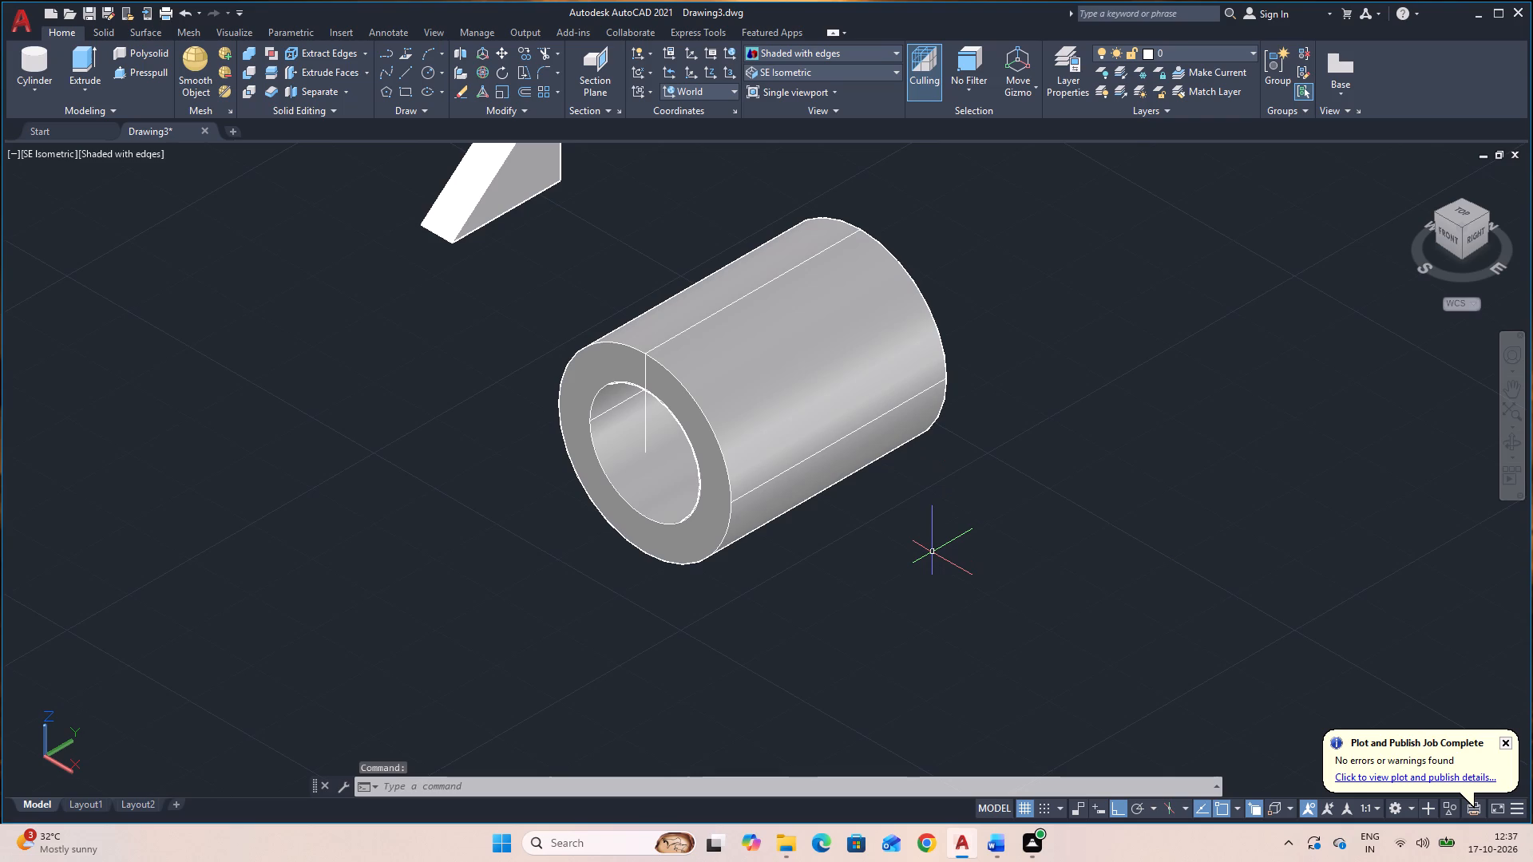
key(l)
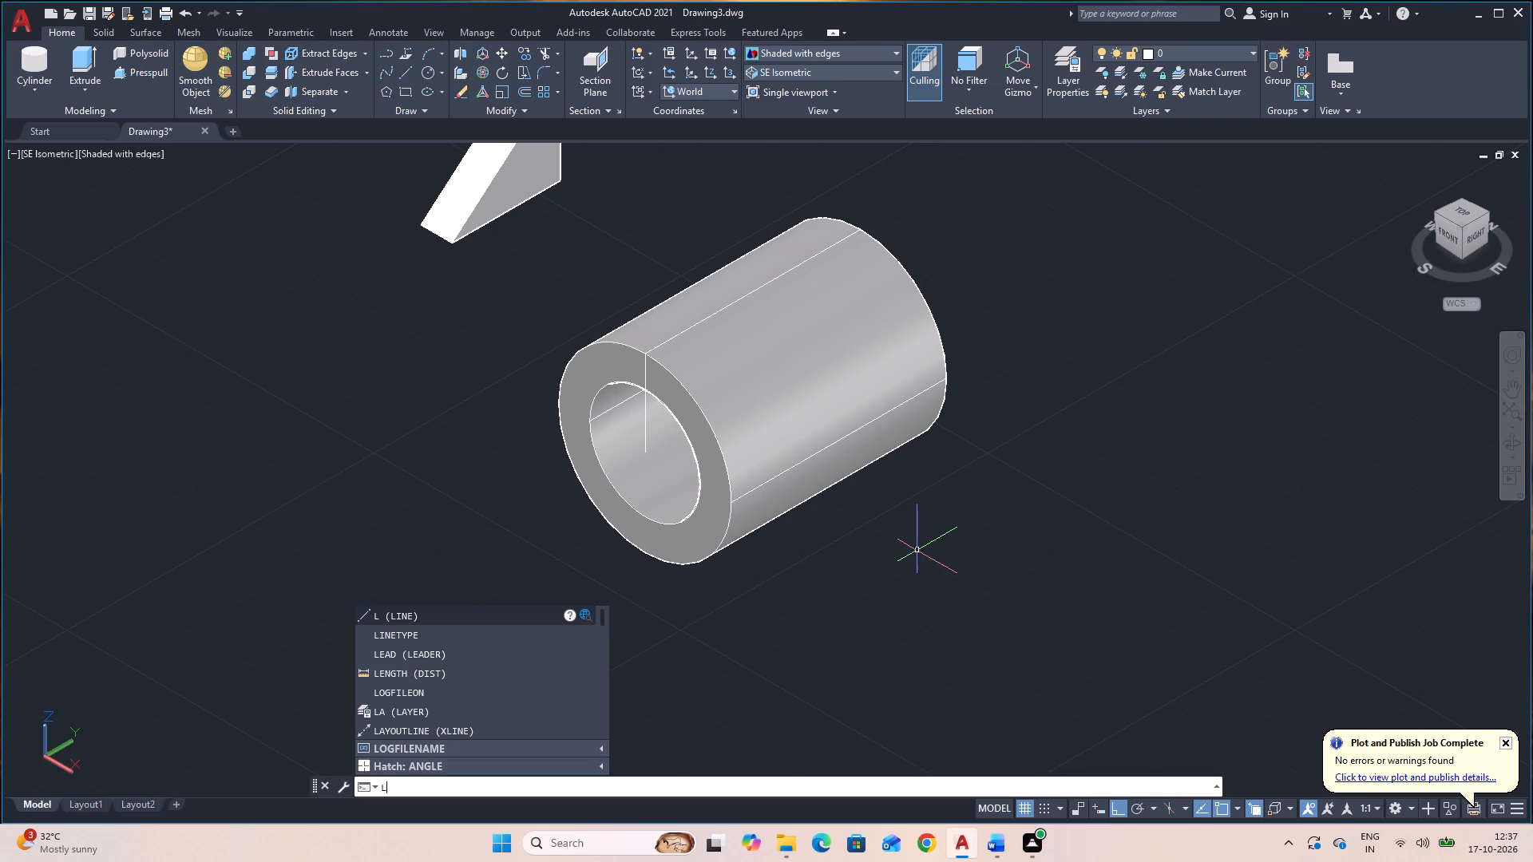
key(space)
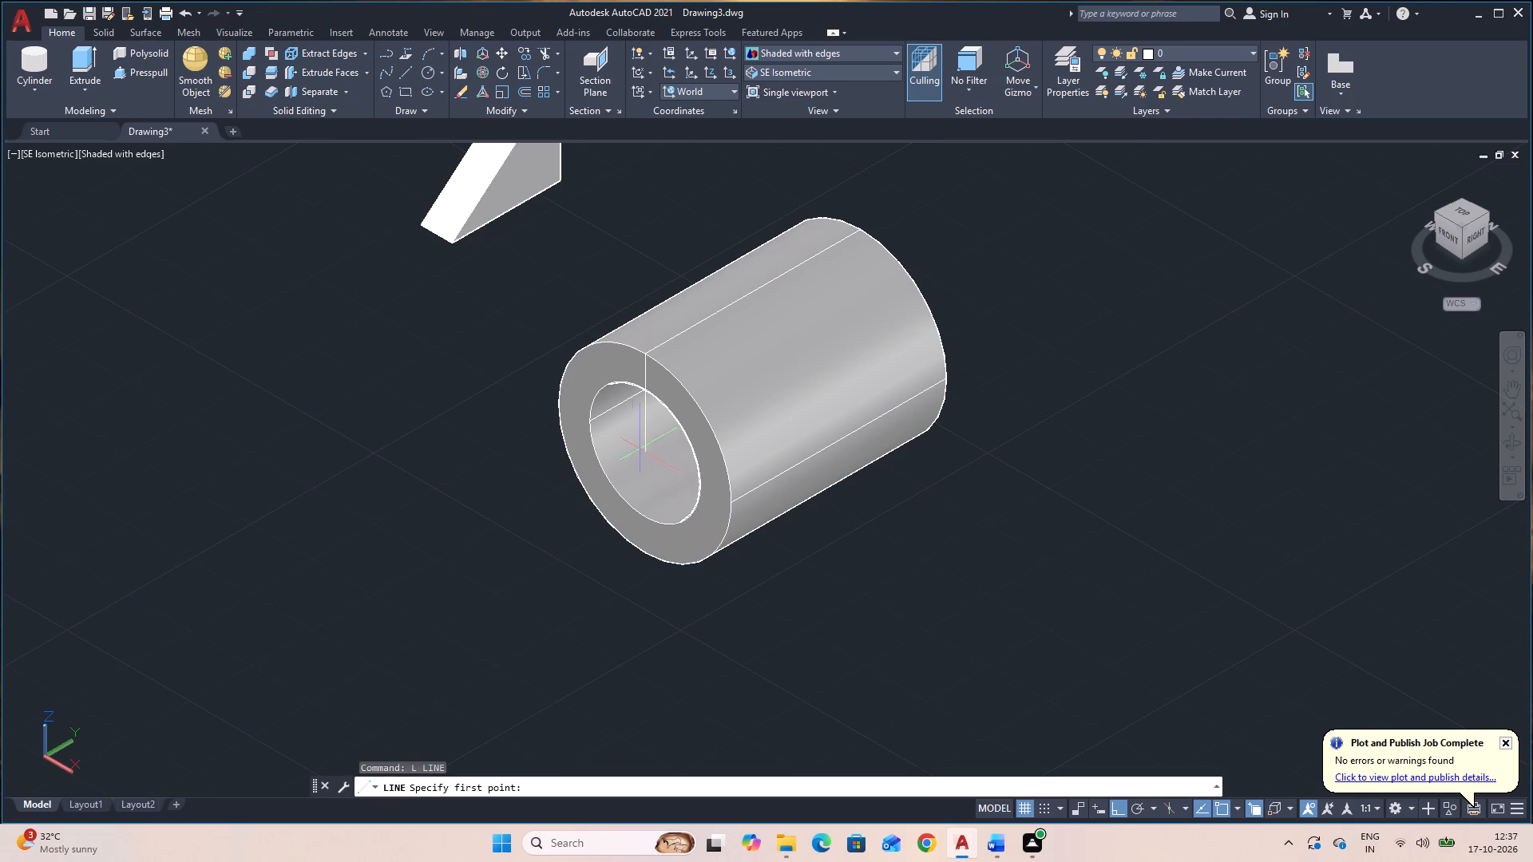
click(644, 450)
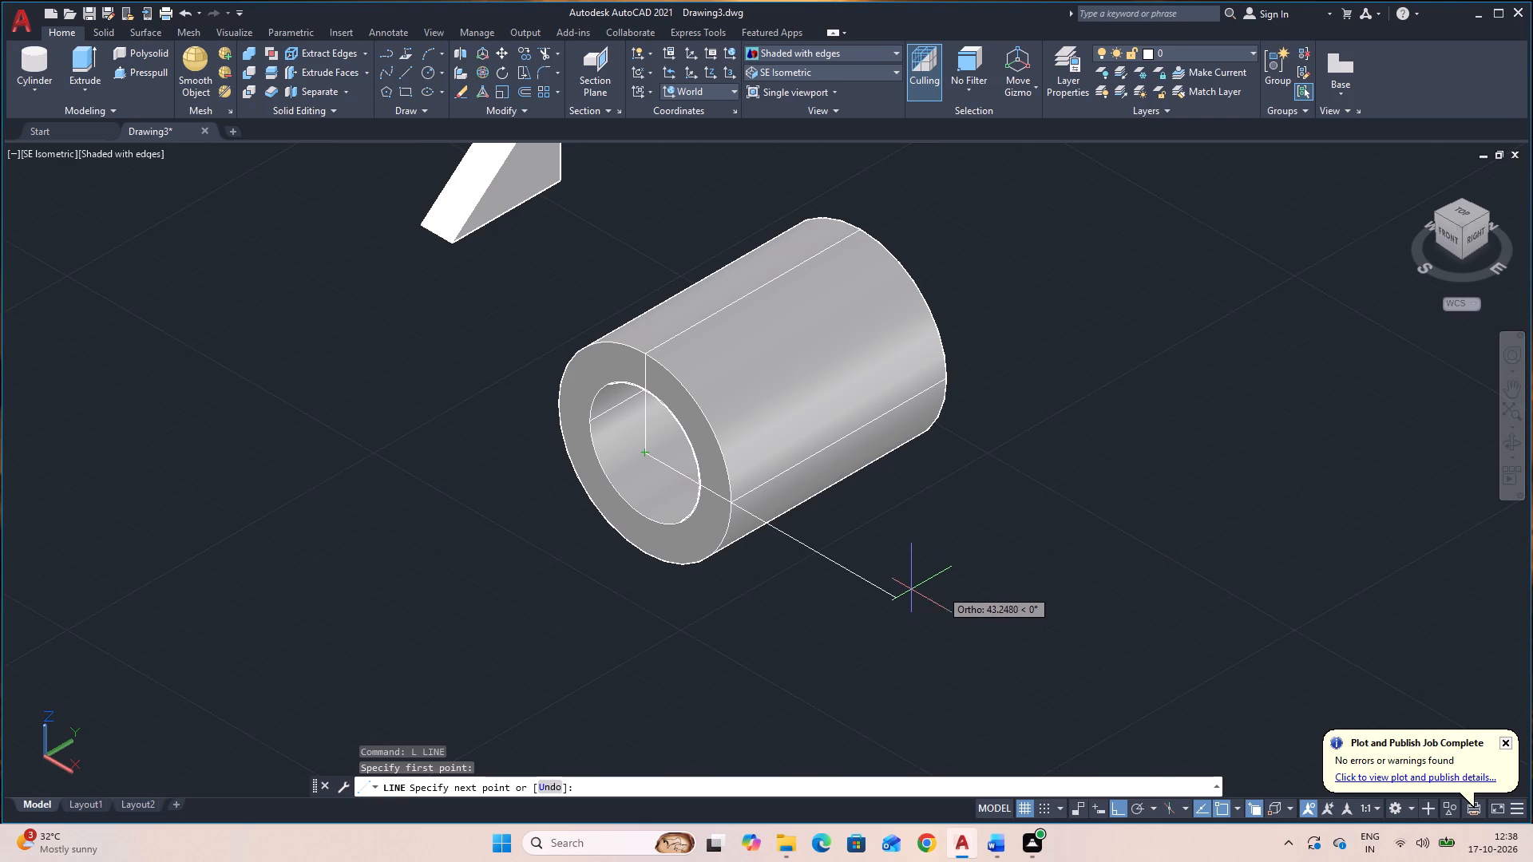
click(840, 574)
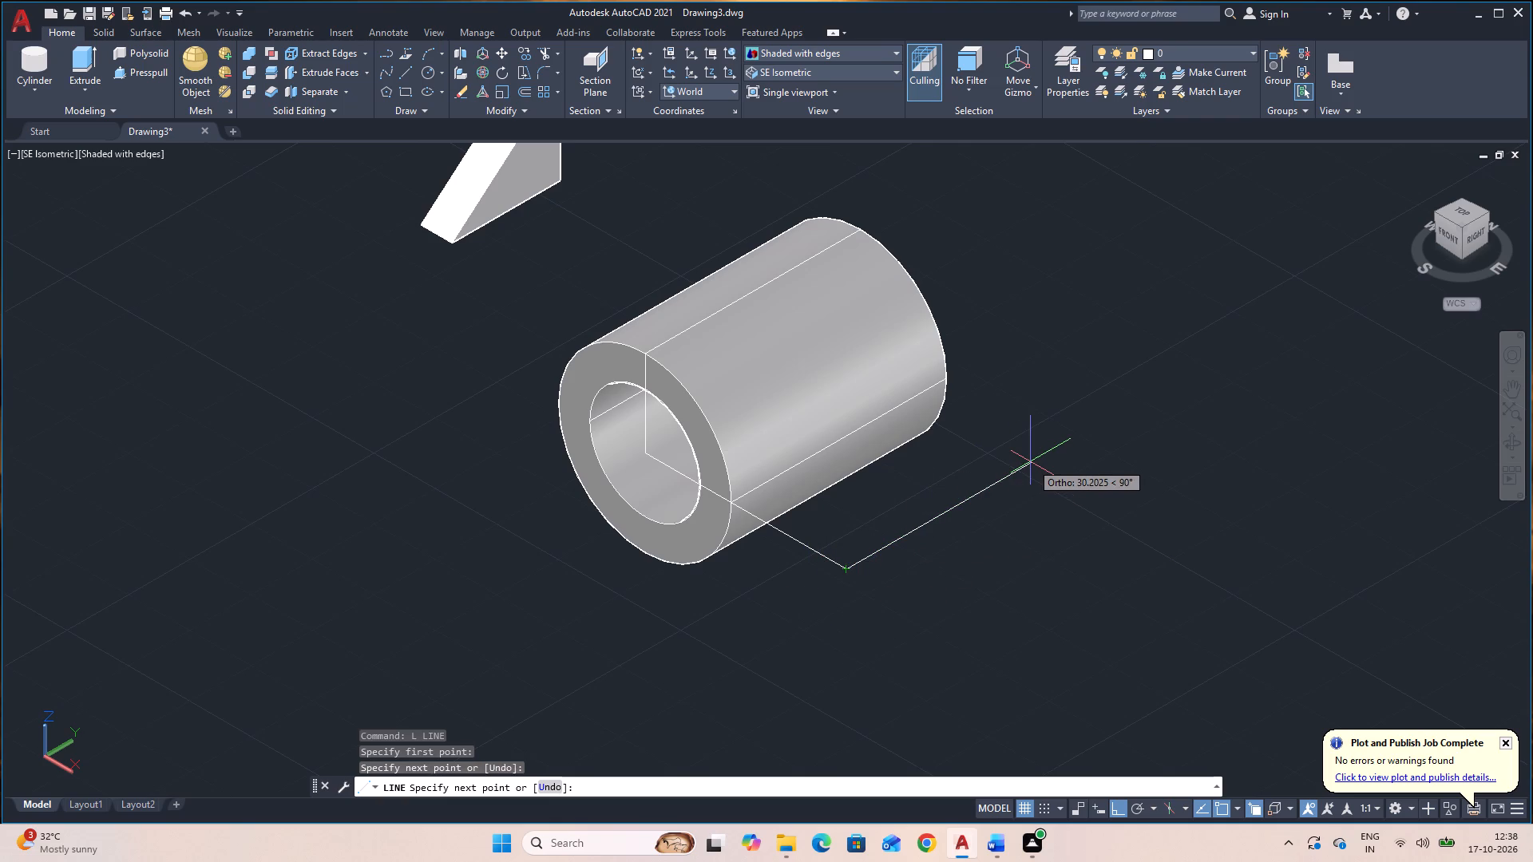
key(1)
text(7.5)
key(Return)
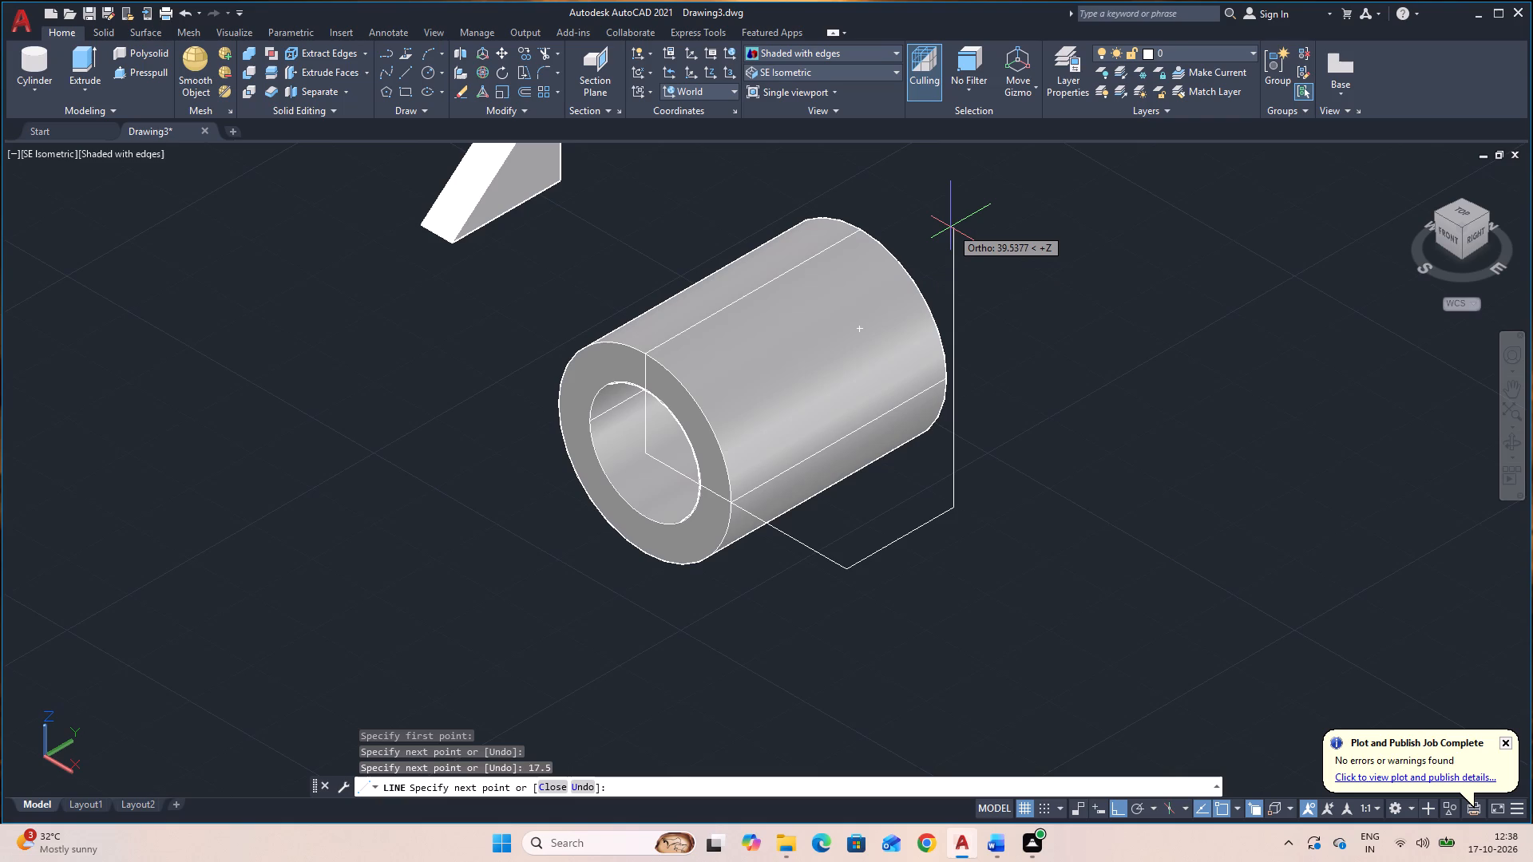
text(26)
key(Return)
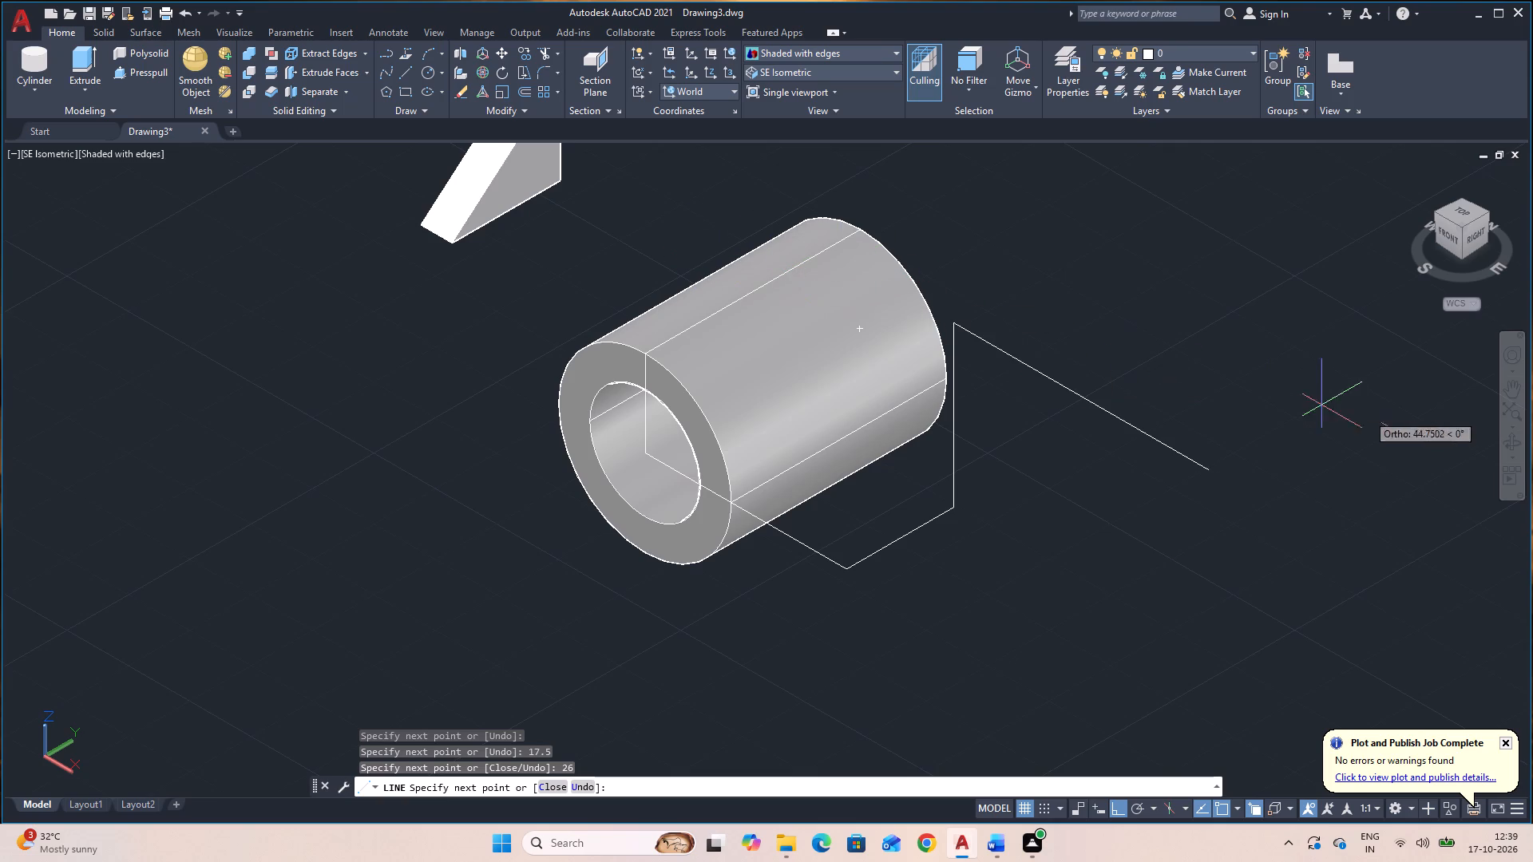
Orbit around the model to examine the line path against the cylinder and rib, end the line, and restore the SE Isometric view.
click(1512, 448)
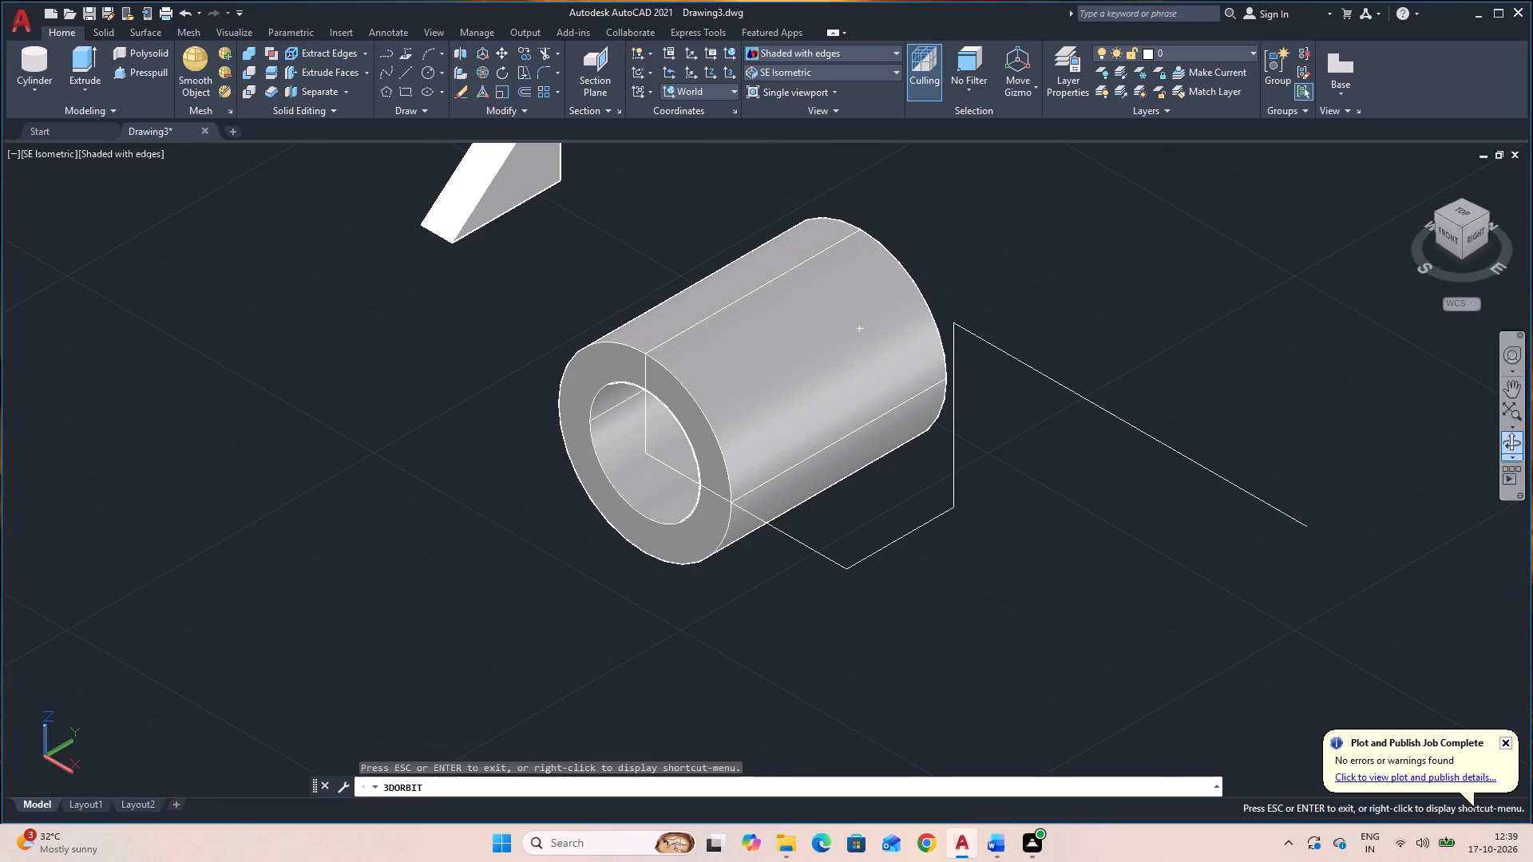
drag(1375, 544, 1254, 541)
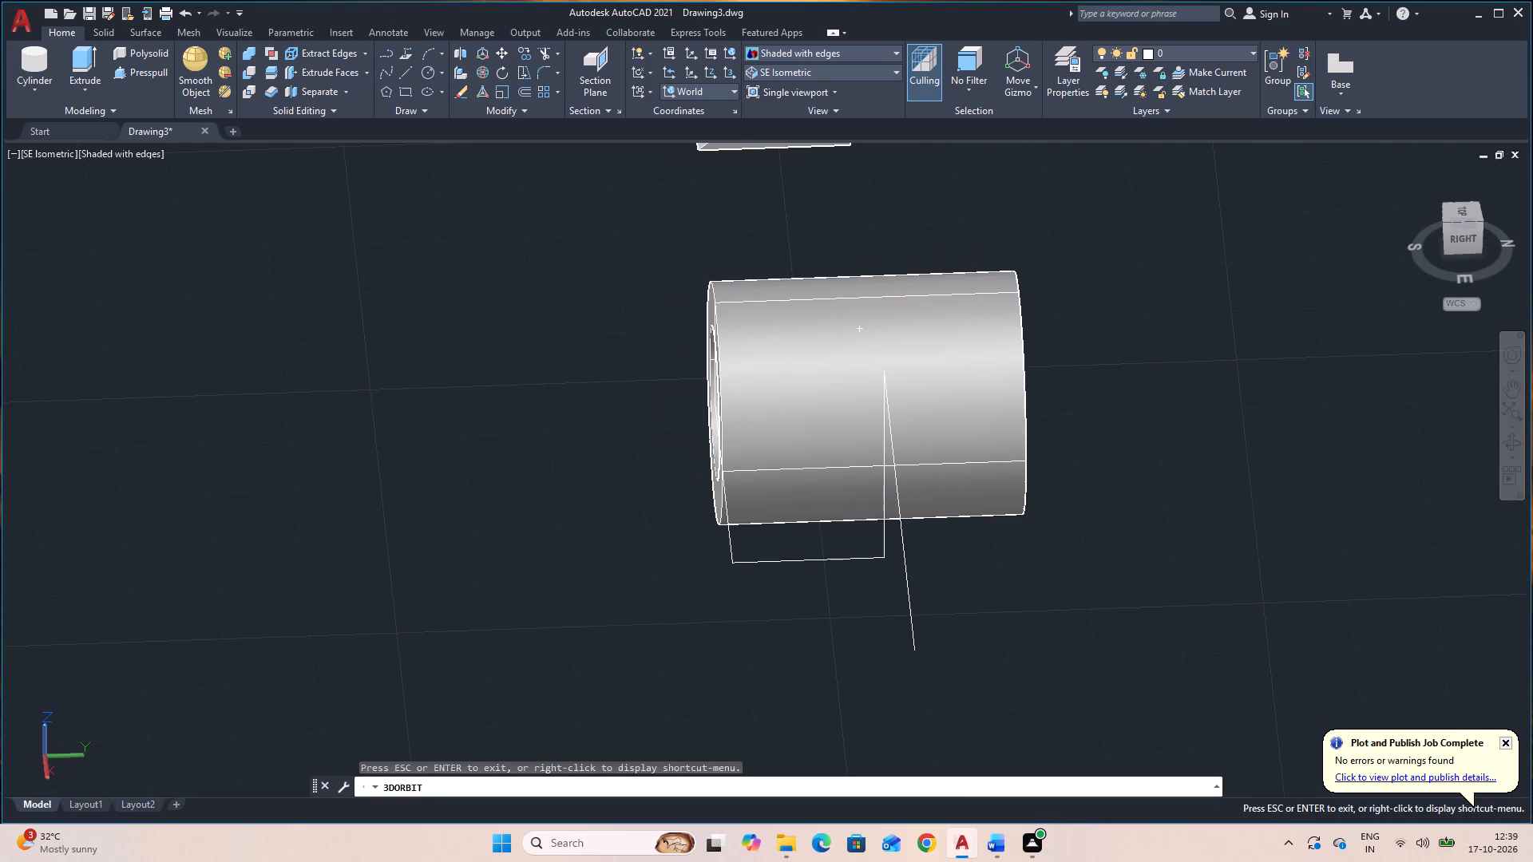
key(Escape)
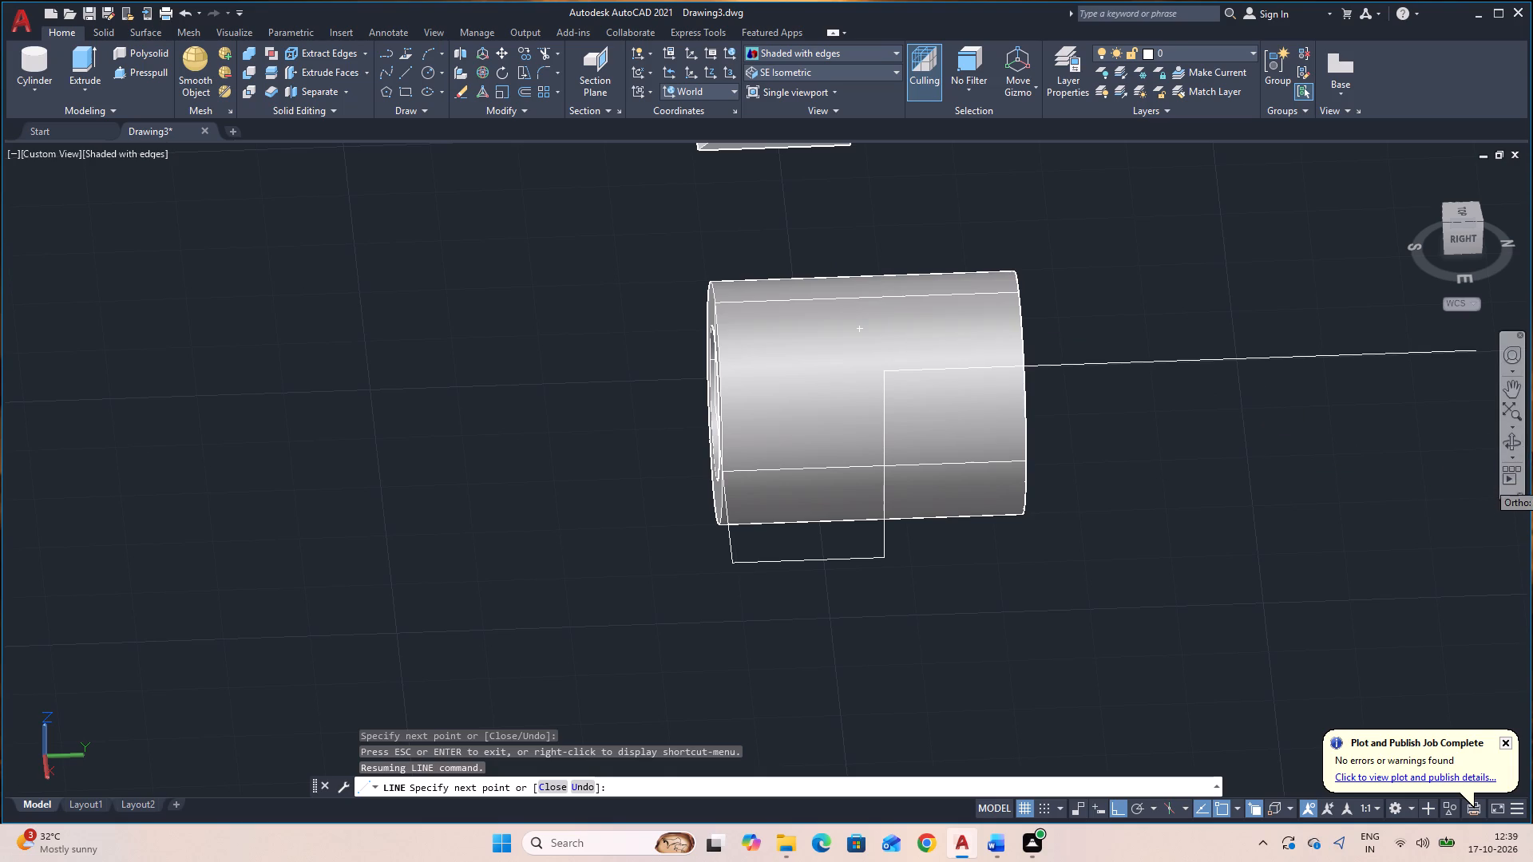
click(1512, 447)
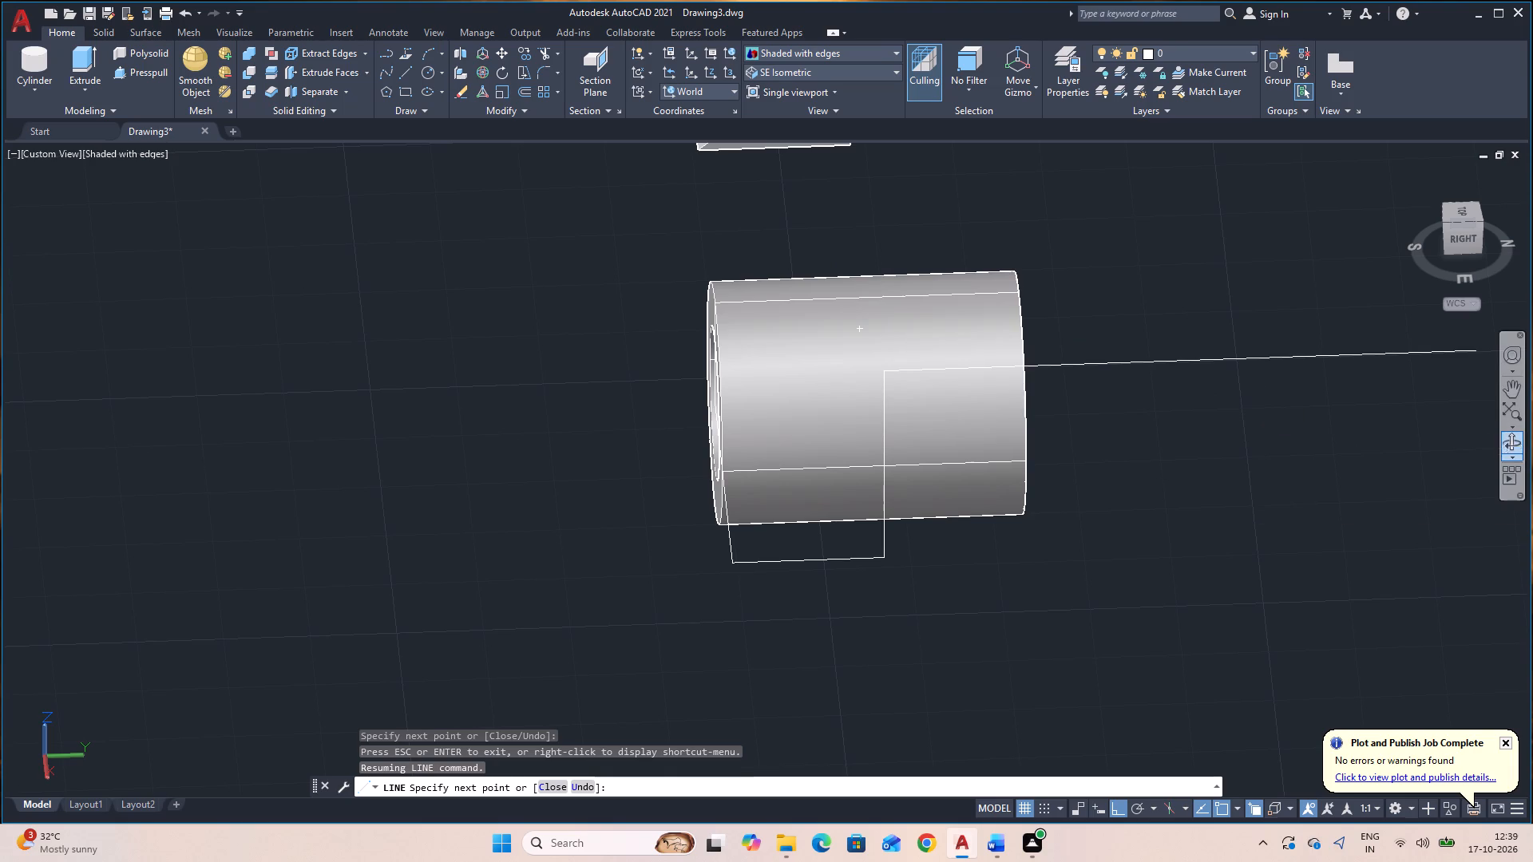
drag(1197, 600, 1395, 604)
drag(881, 698, 1285, 677)
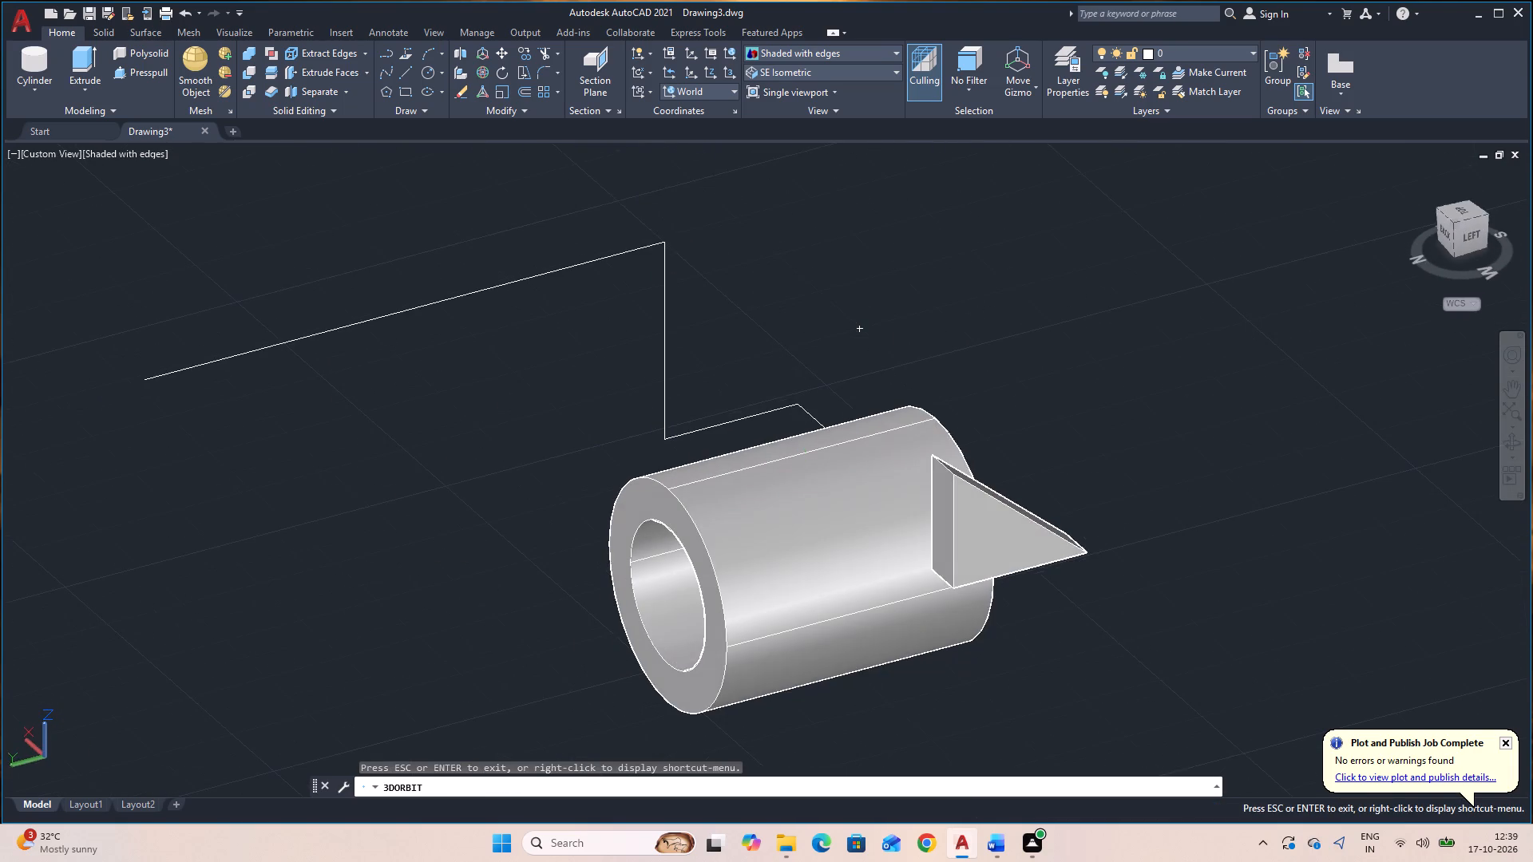
drag(1198, 679, 1322, 698)
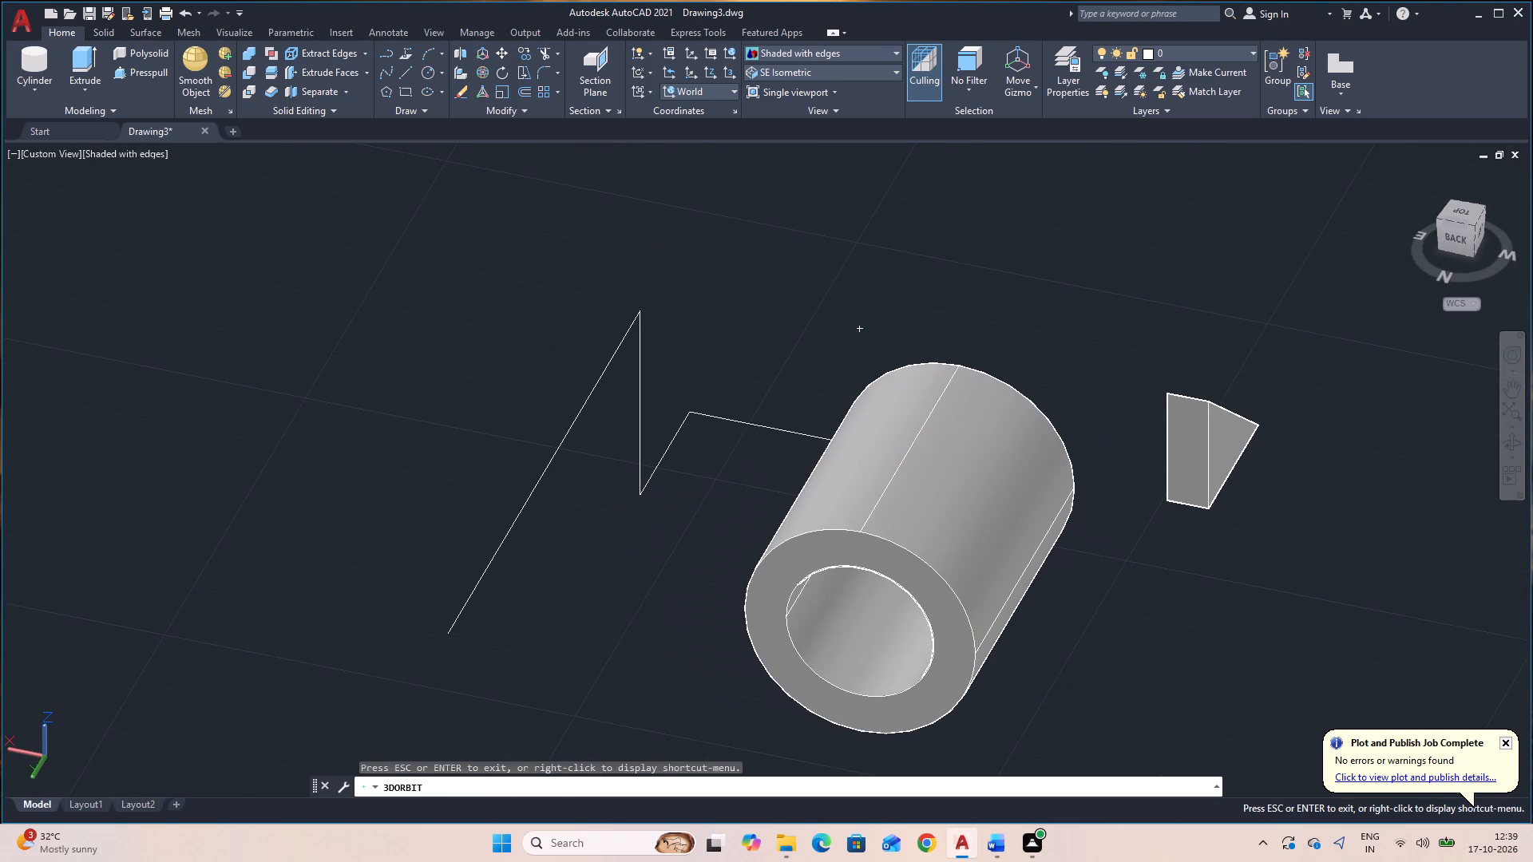
key(Escape)
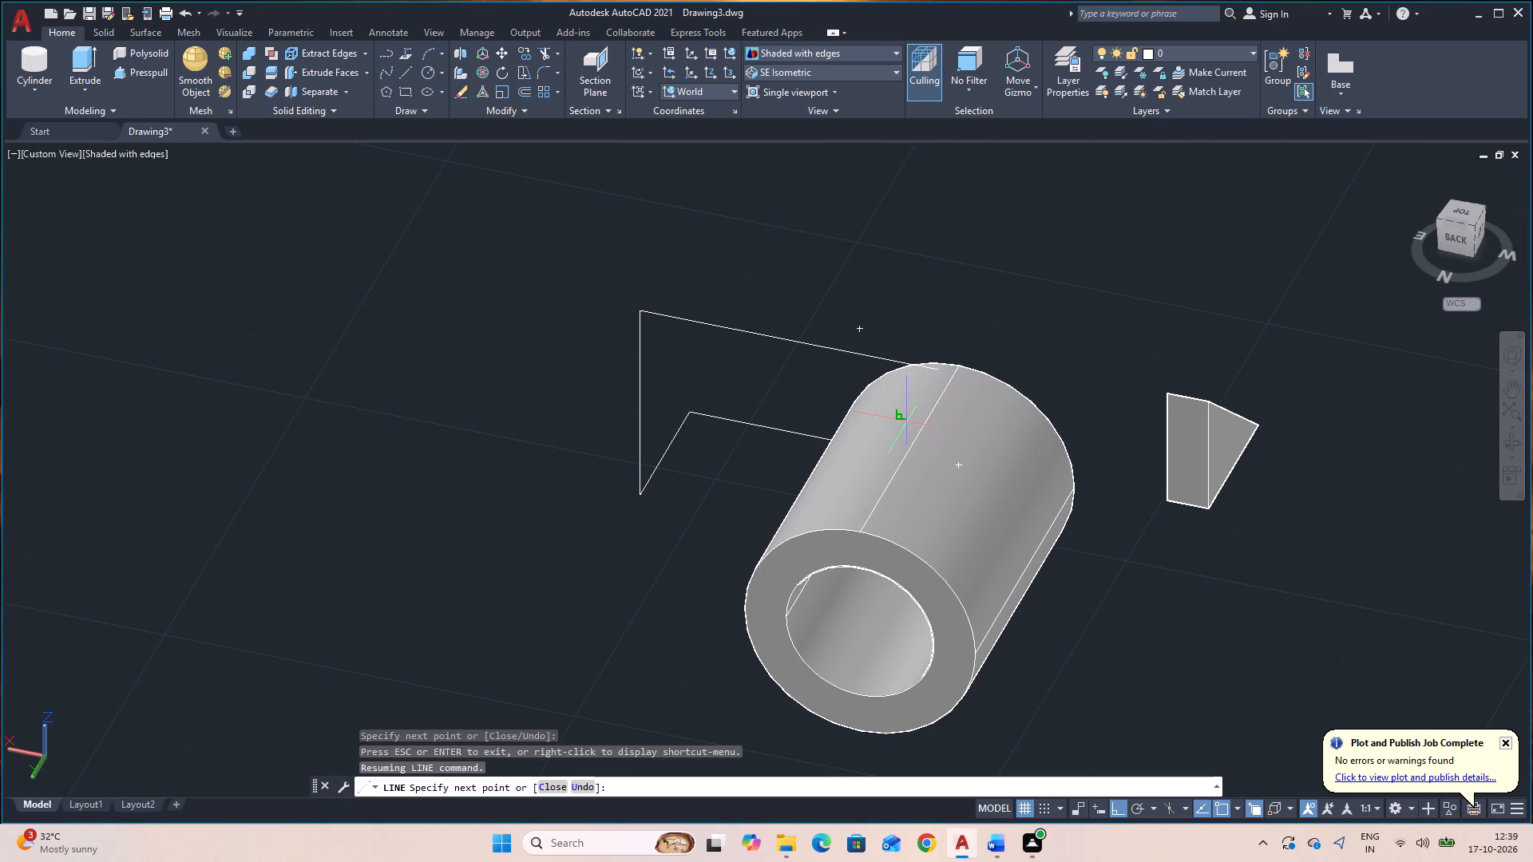
click(1503, 445)
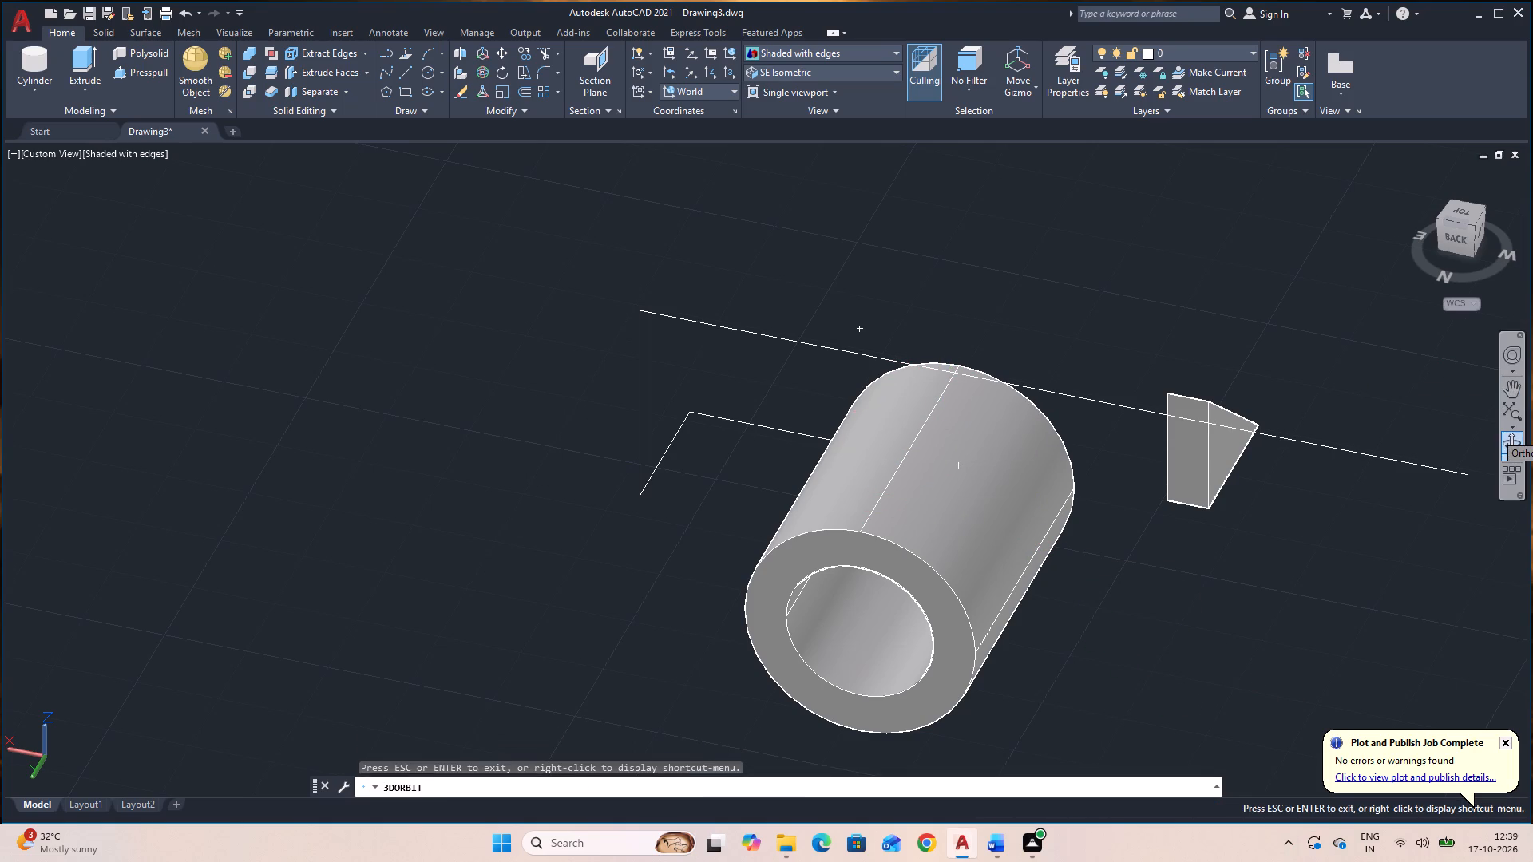
drag(1426, 534, 1210, 446)
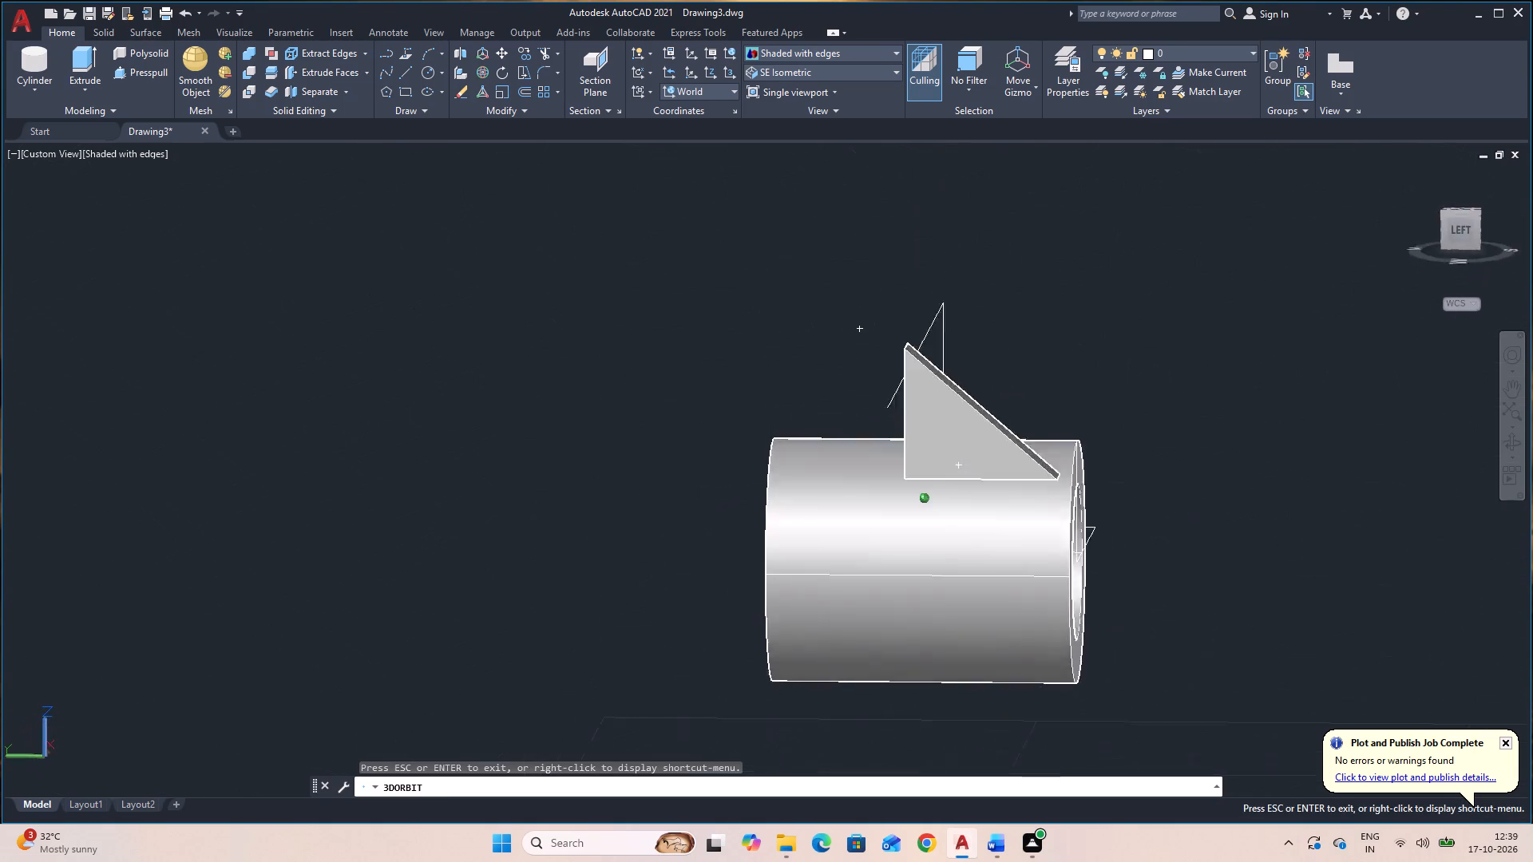
drag(1210, 446, 877, 457)
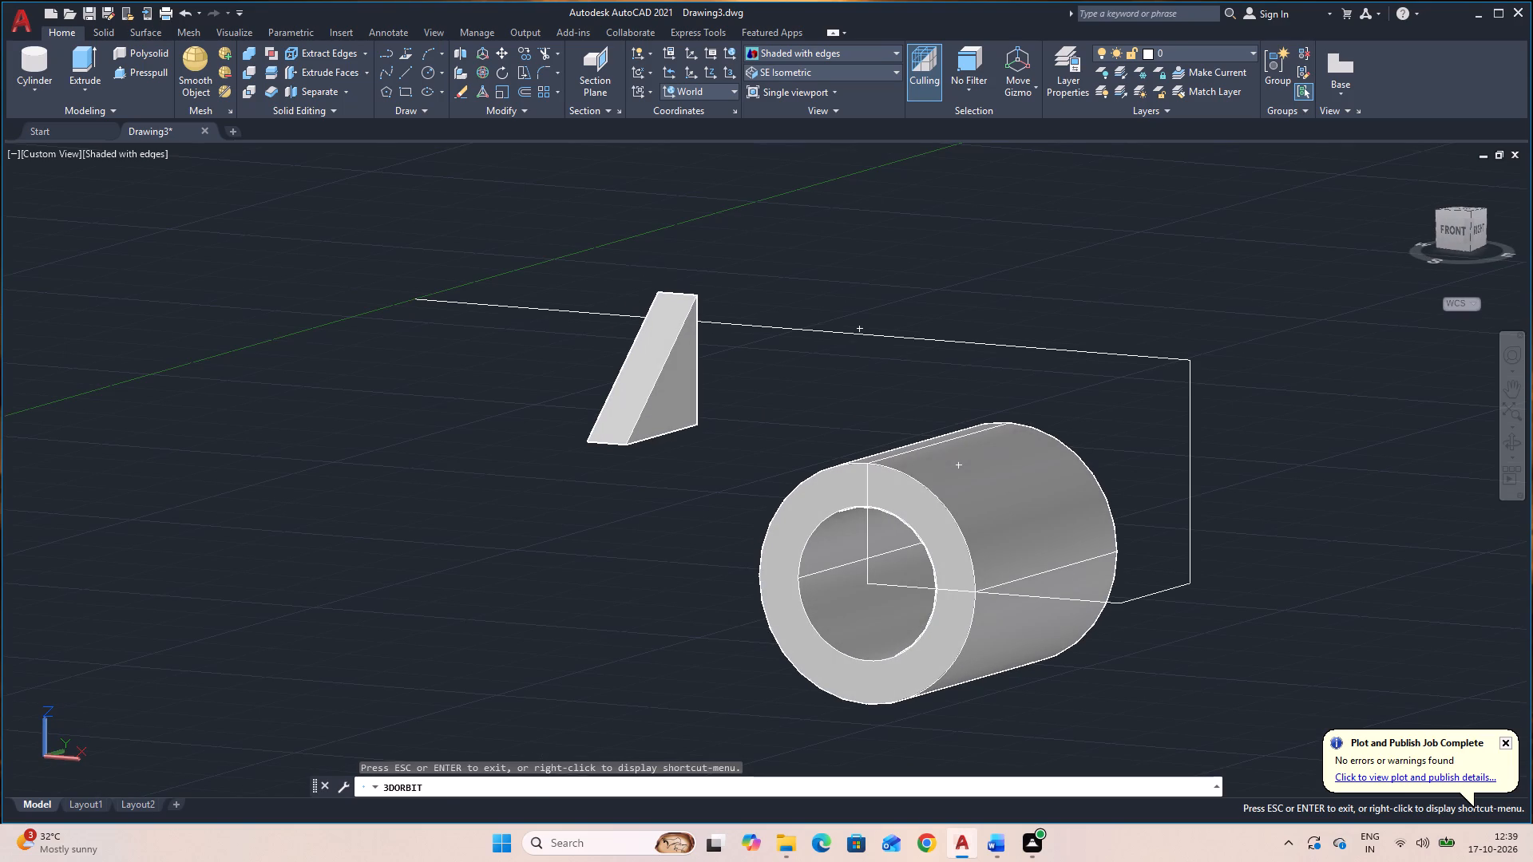
key(Escape)
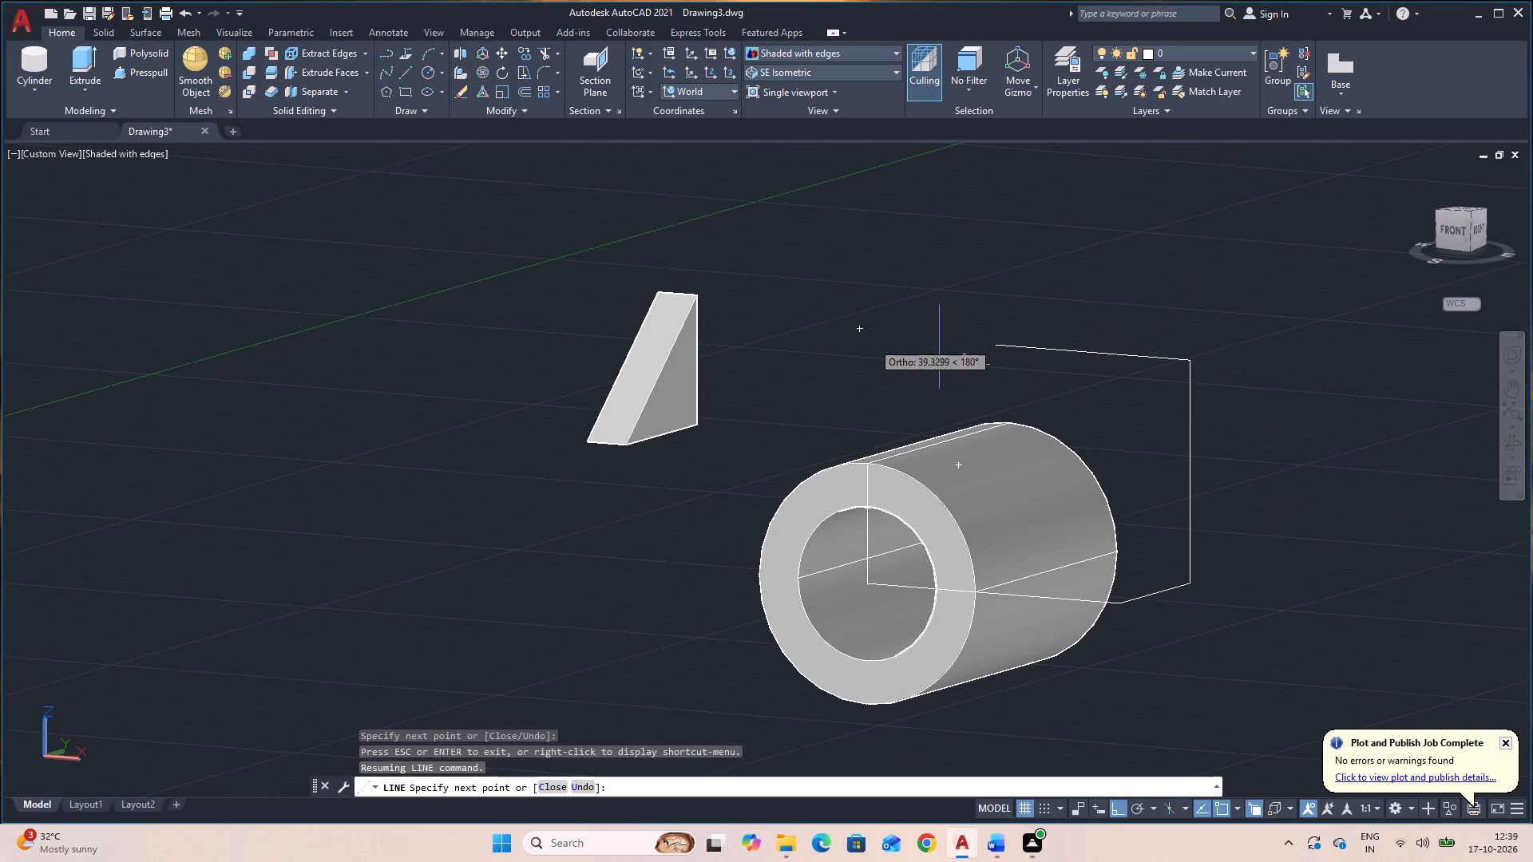
key(Escape)
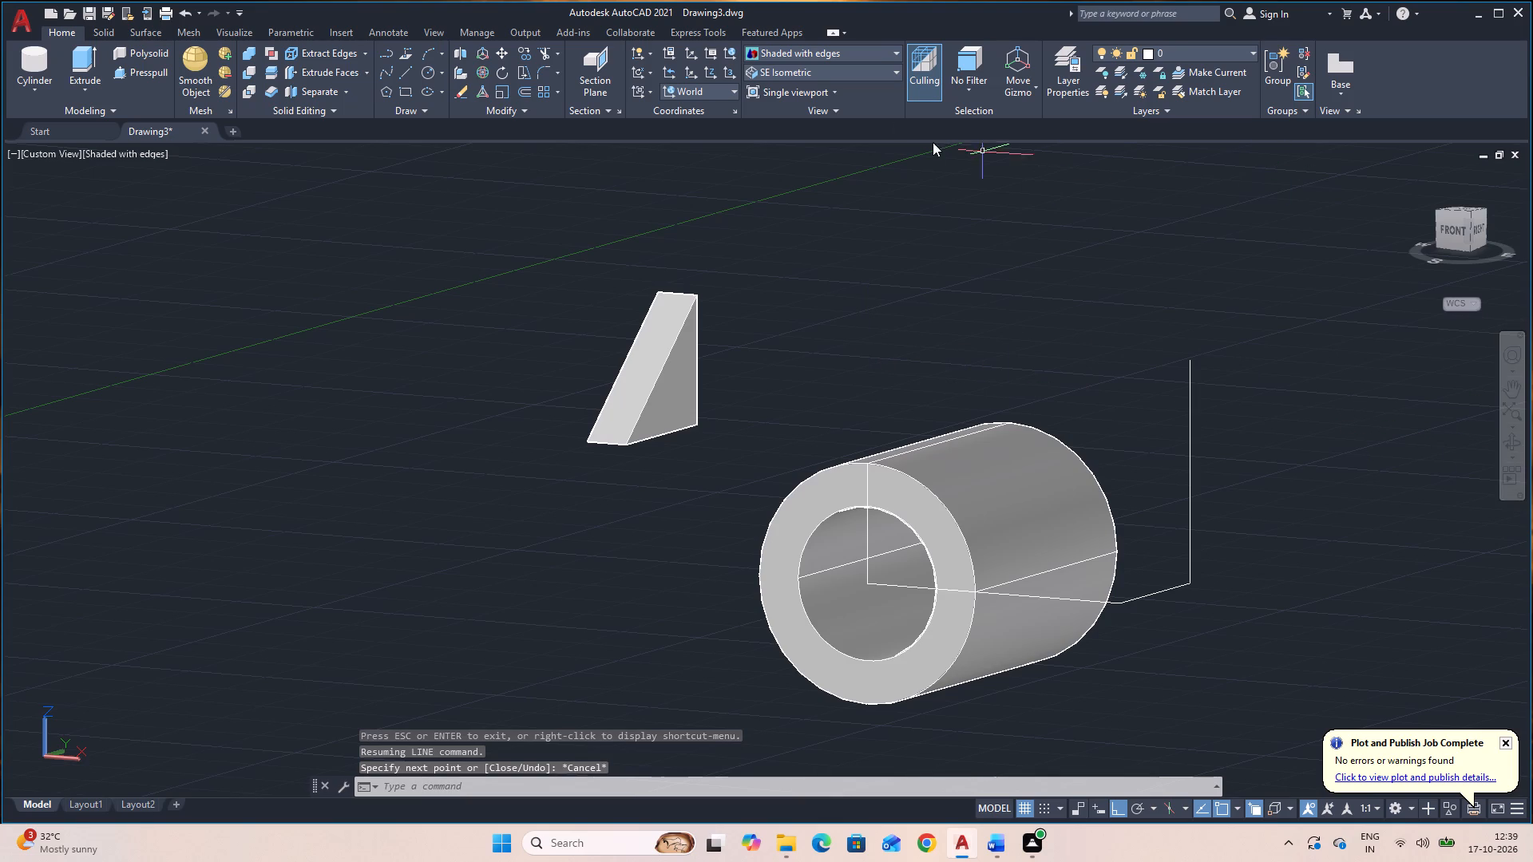
click(836, 70)
click(837, 200)
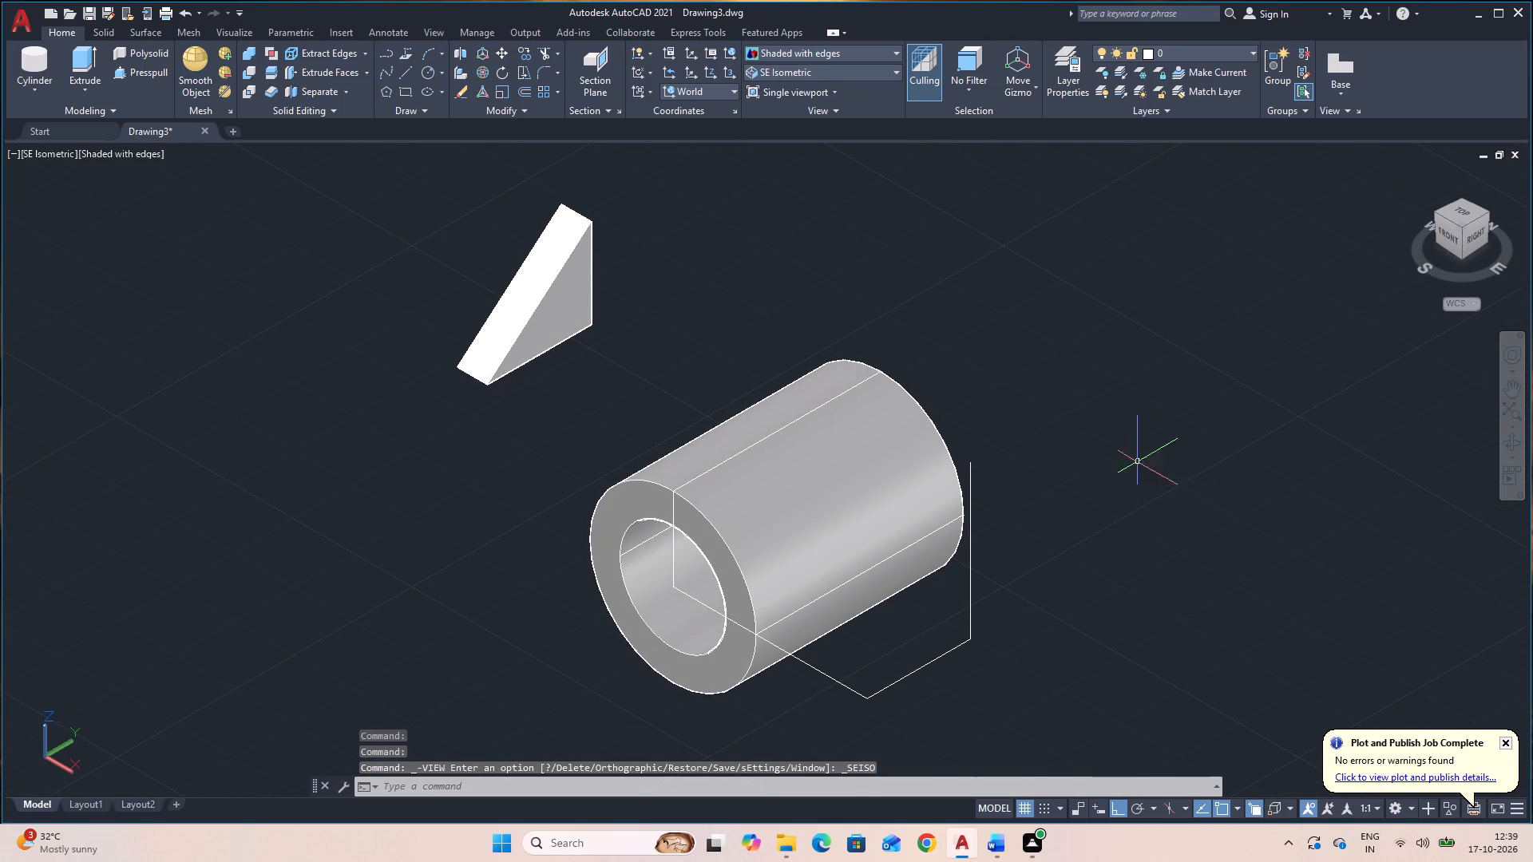
Create a diameter 15 cylinder centred on the vertical line's top end, with its axis endpoint 19 along negative X.
click(26, 57)
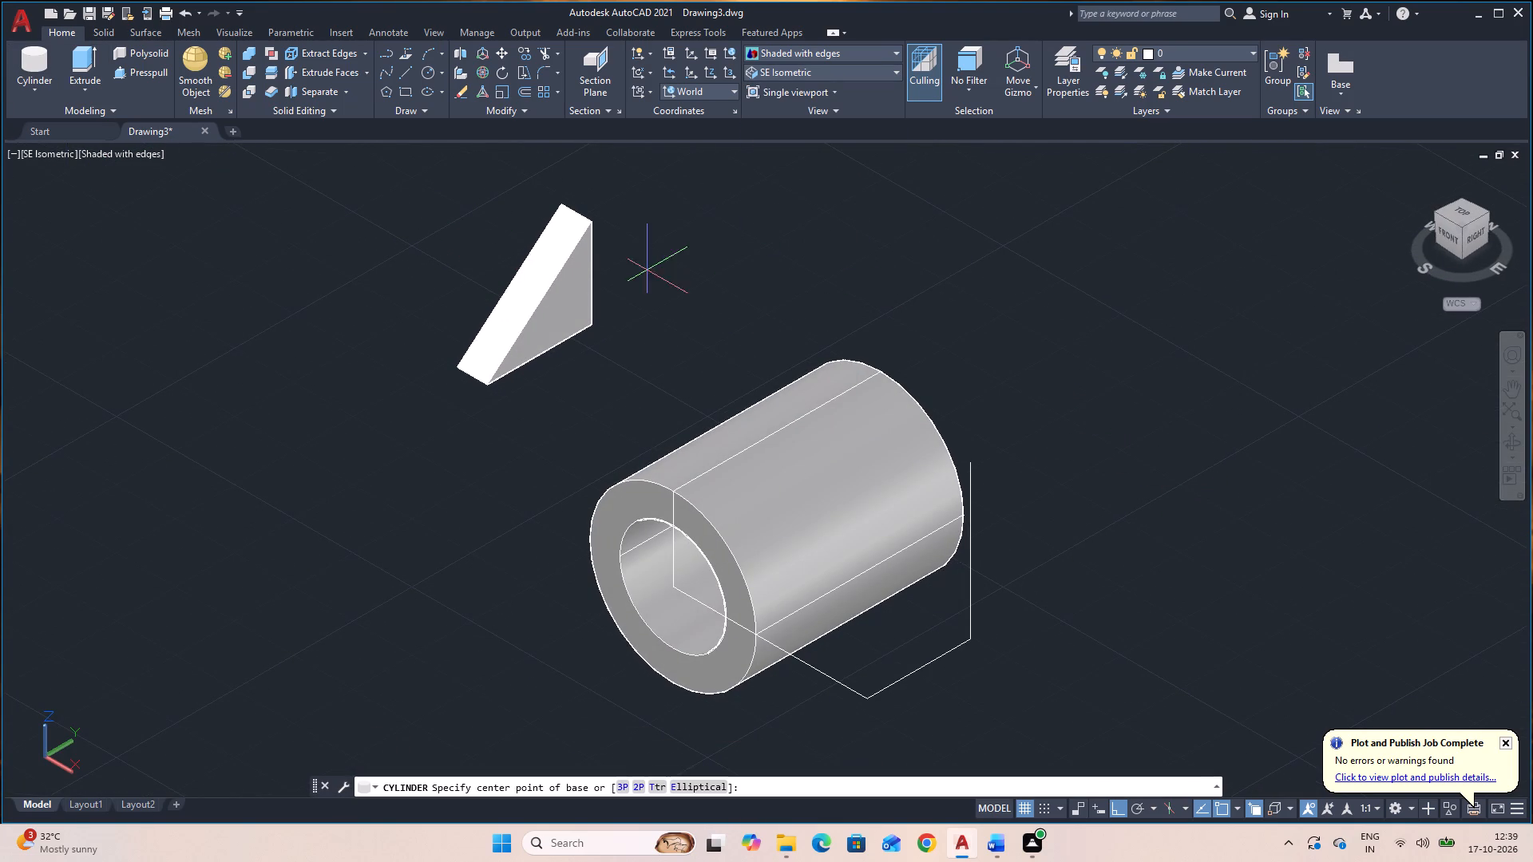
click(971, 463)
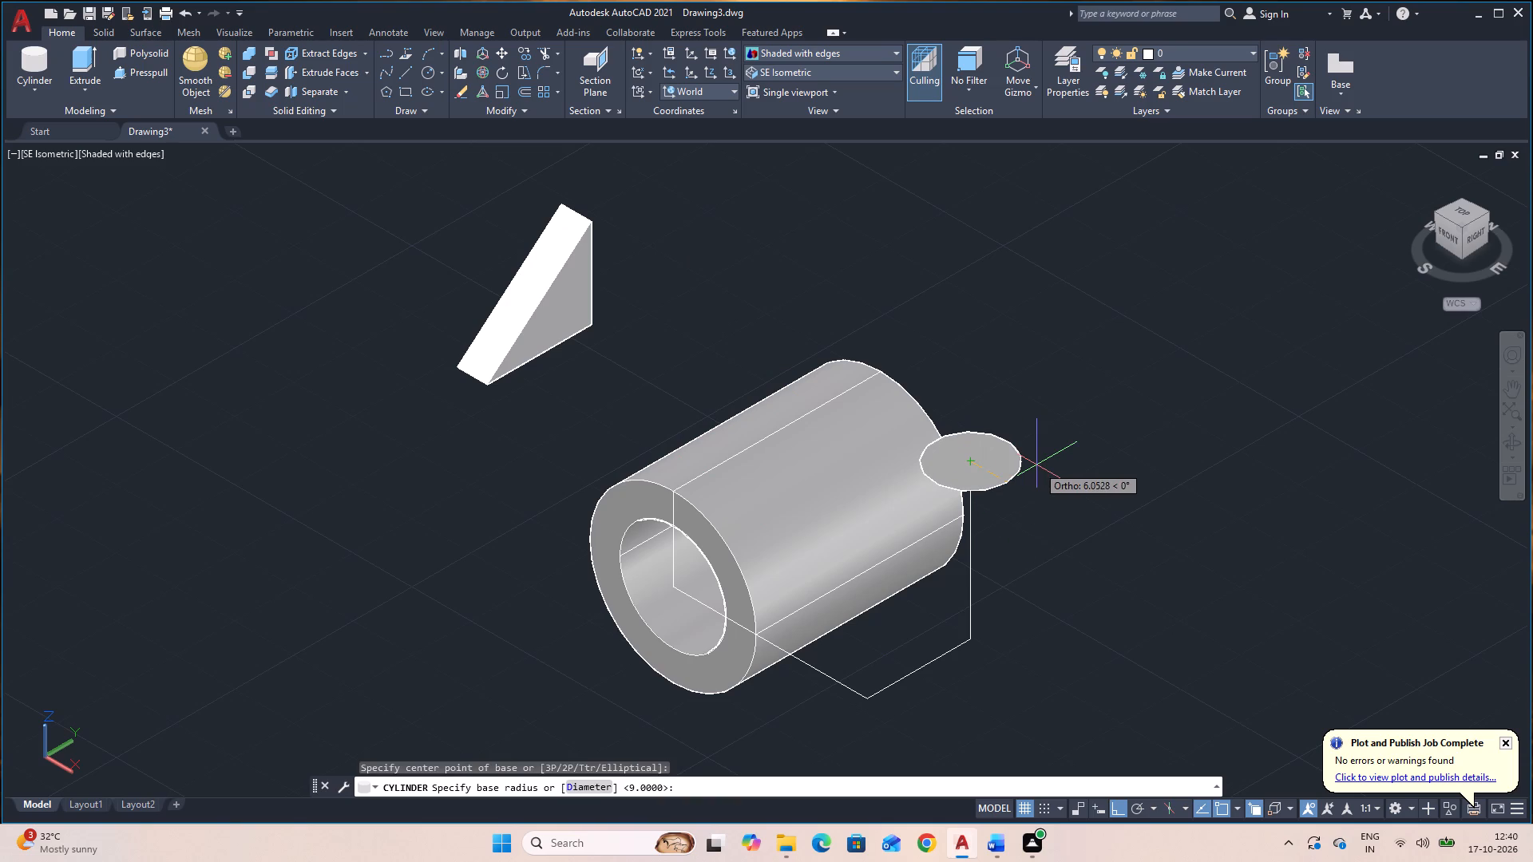
text(D)
key(space)
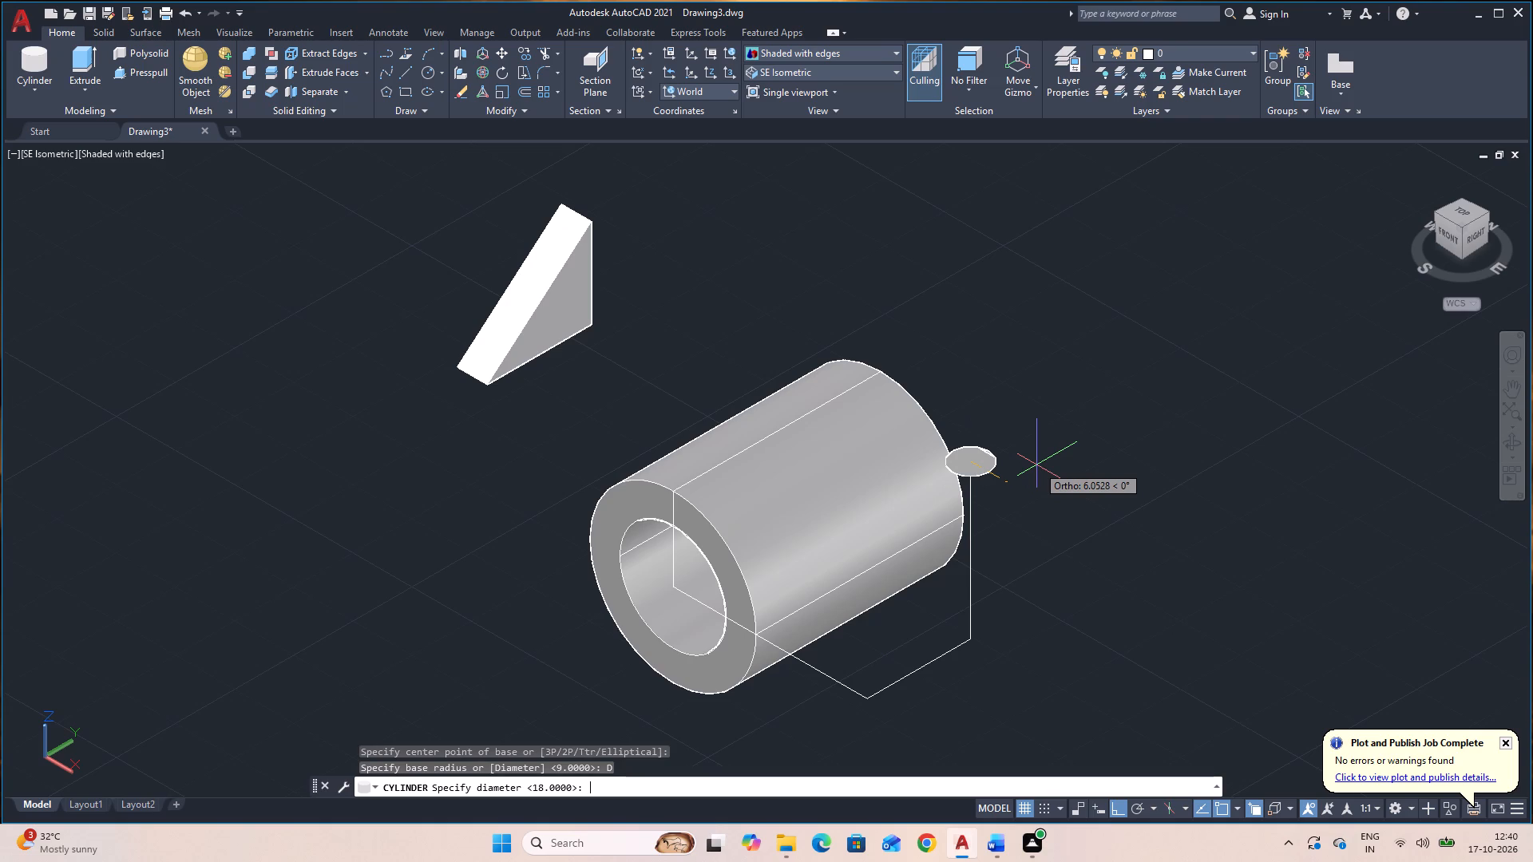
text(15)
key(Return)
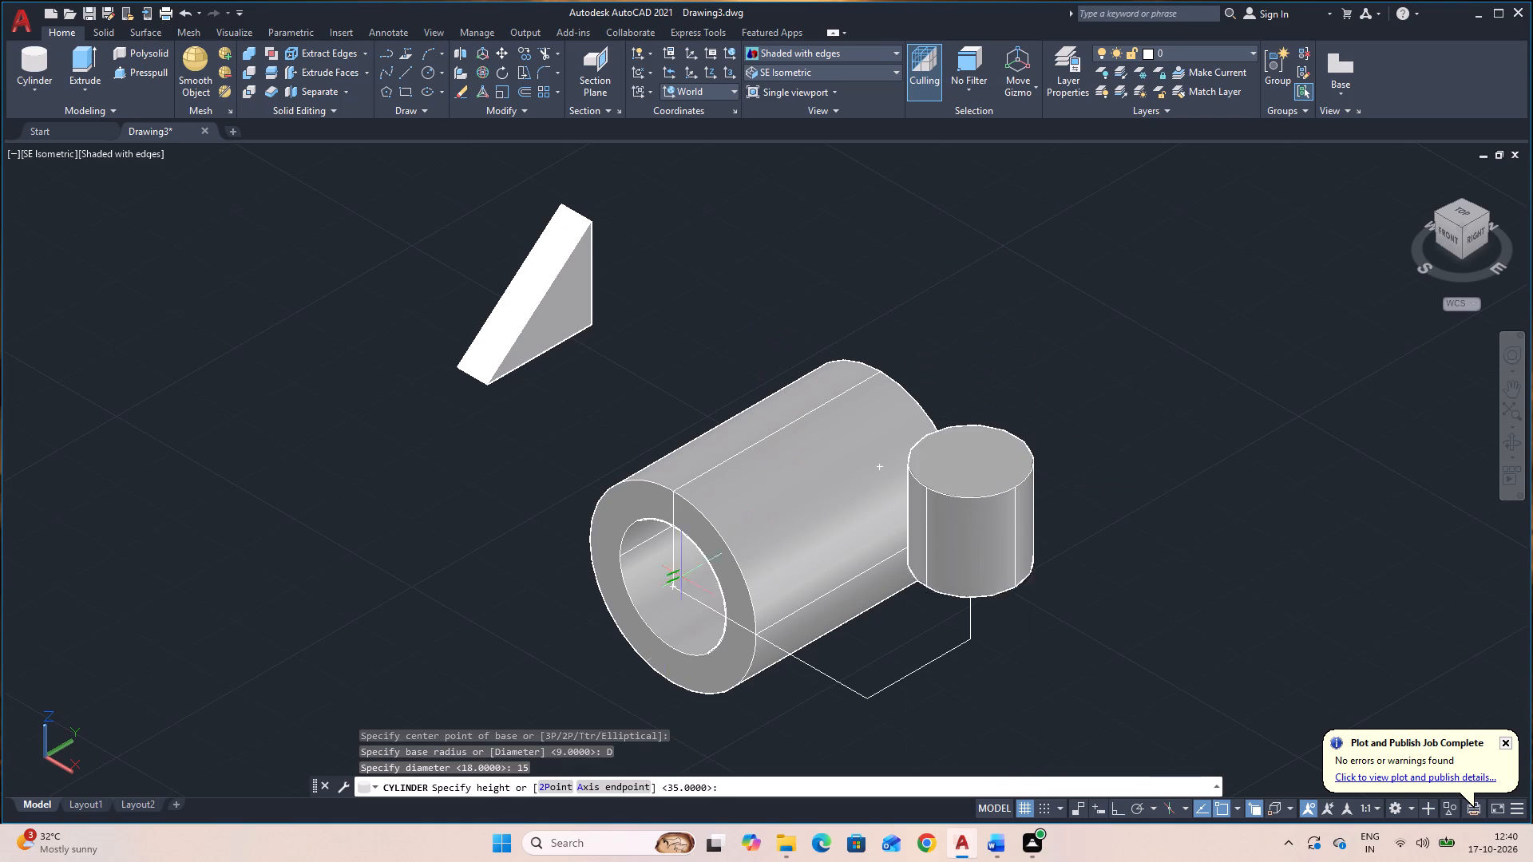
click(620, 787)
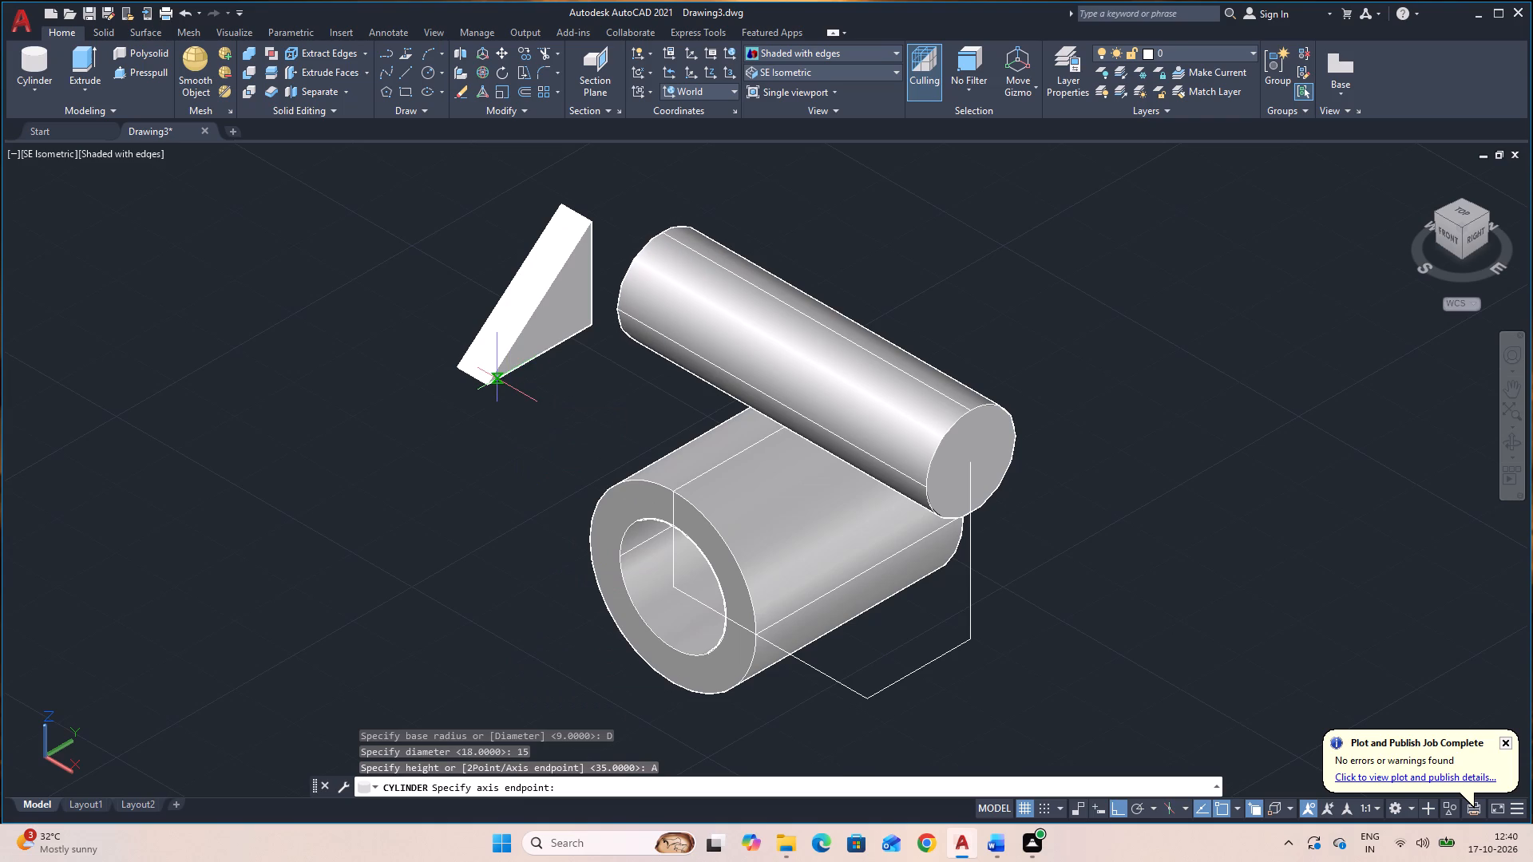
key(1)
key(9)
key(Return)
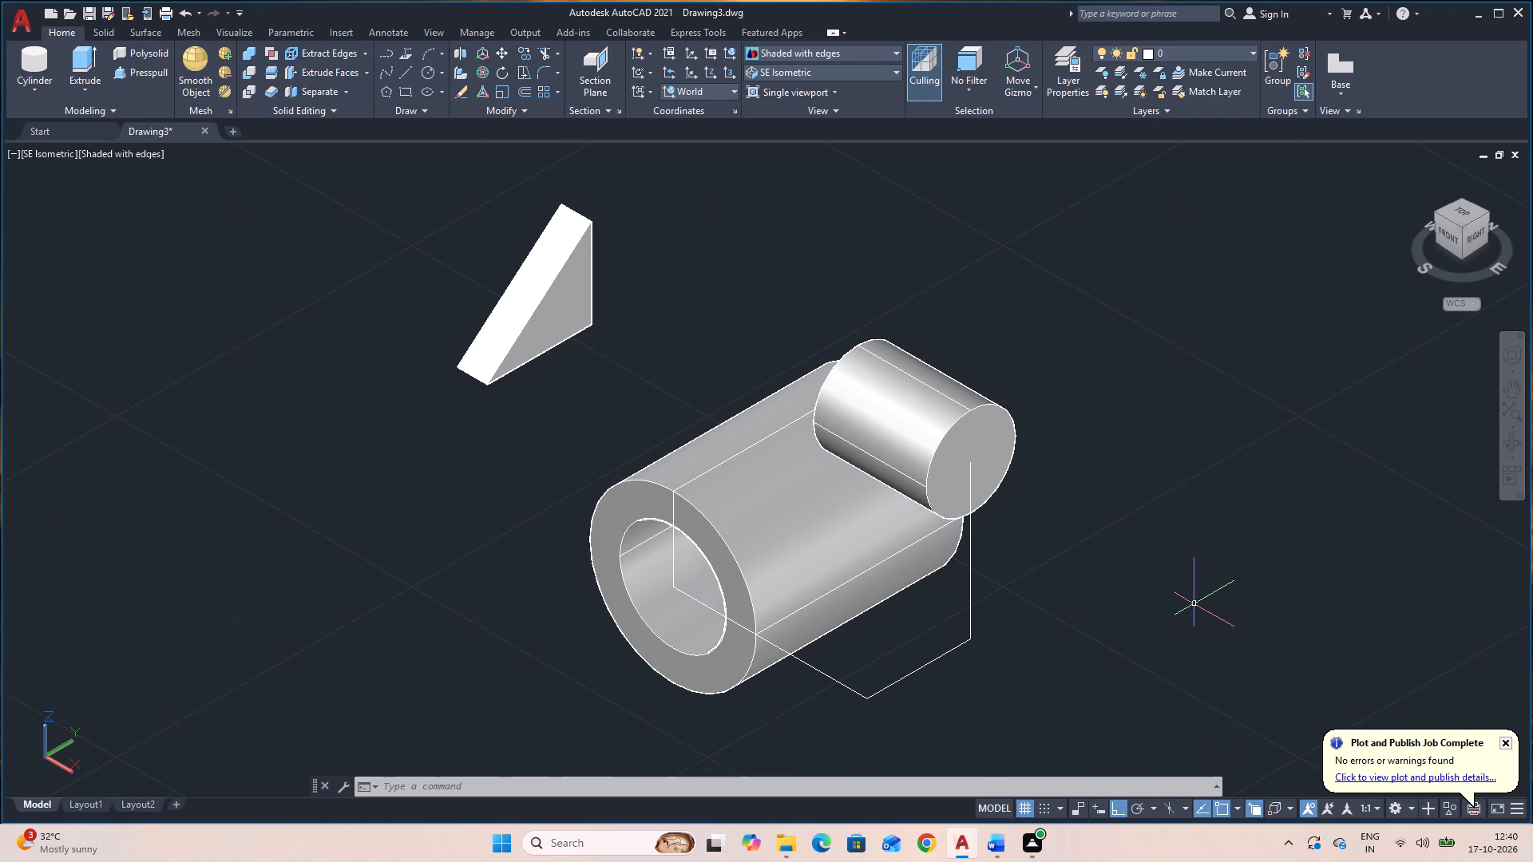
Draw a 9.5 line along positive X, starting 17.5 along the hollow cylinder's top from its front edge point.
key(l)
key(space)
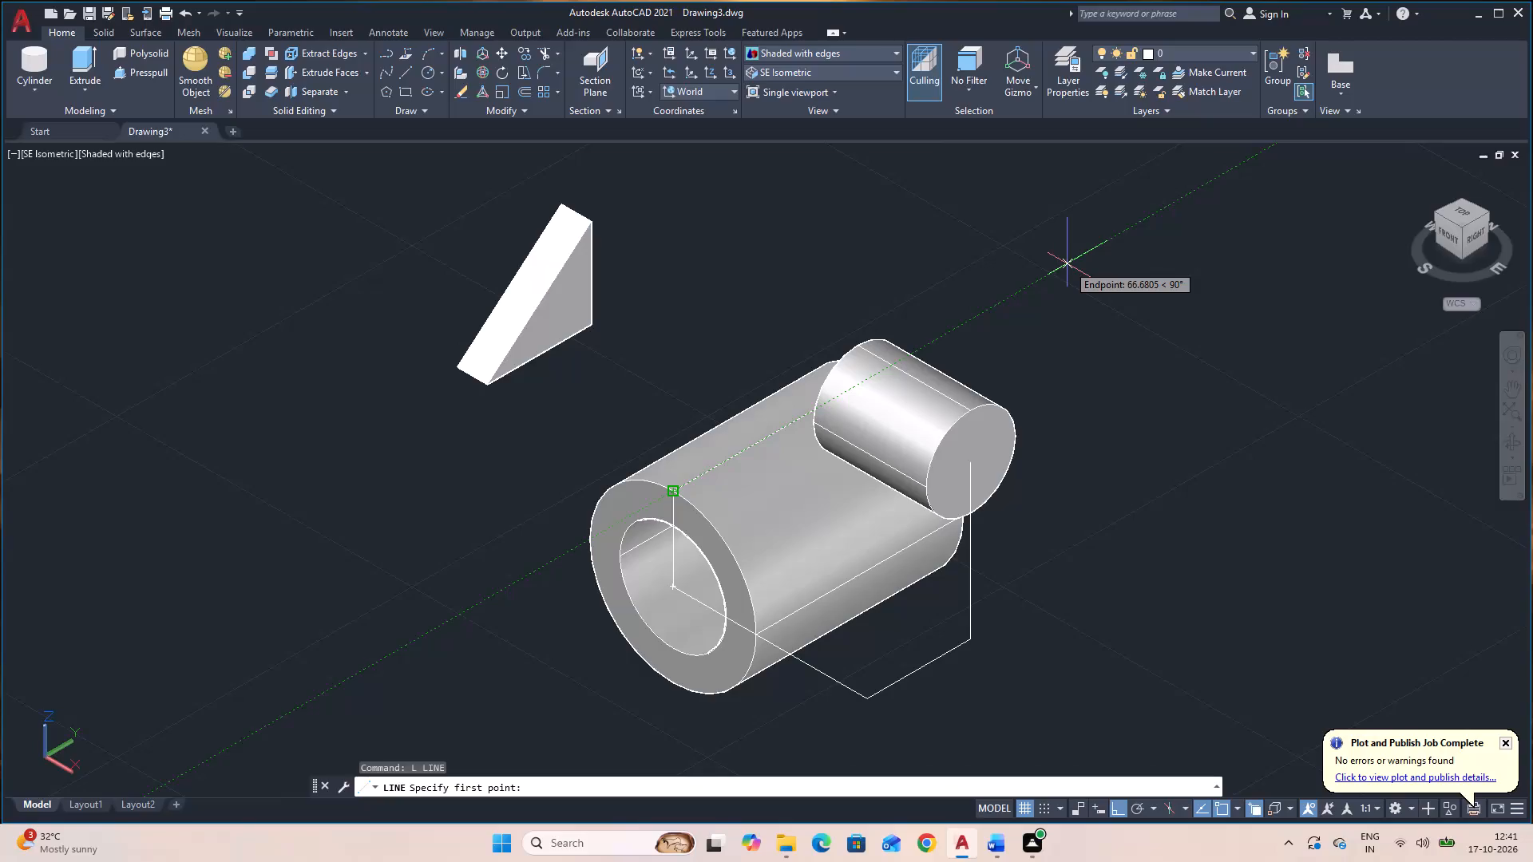
key(1)
text(7.5)
key(Return)
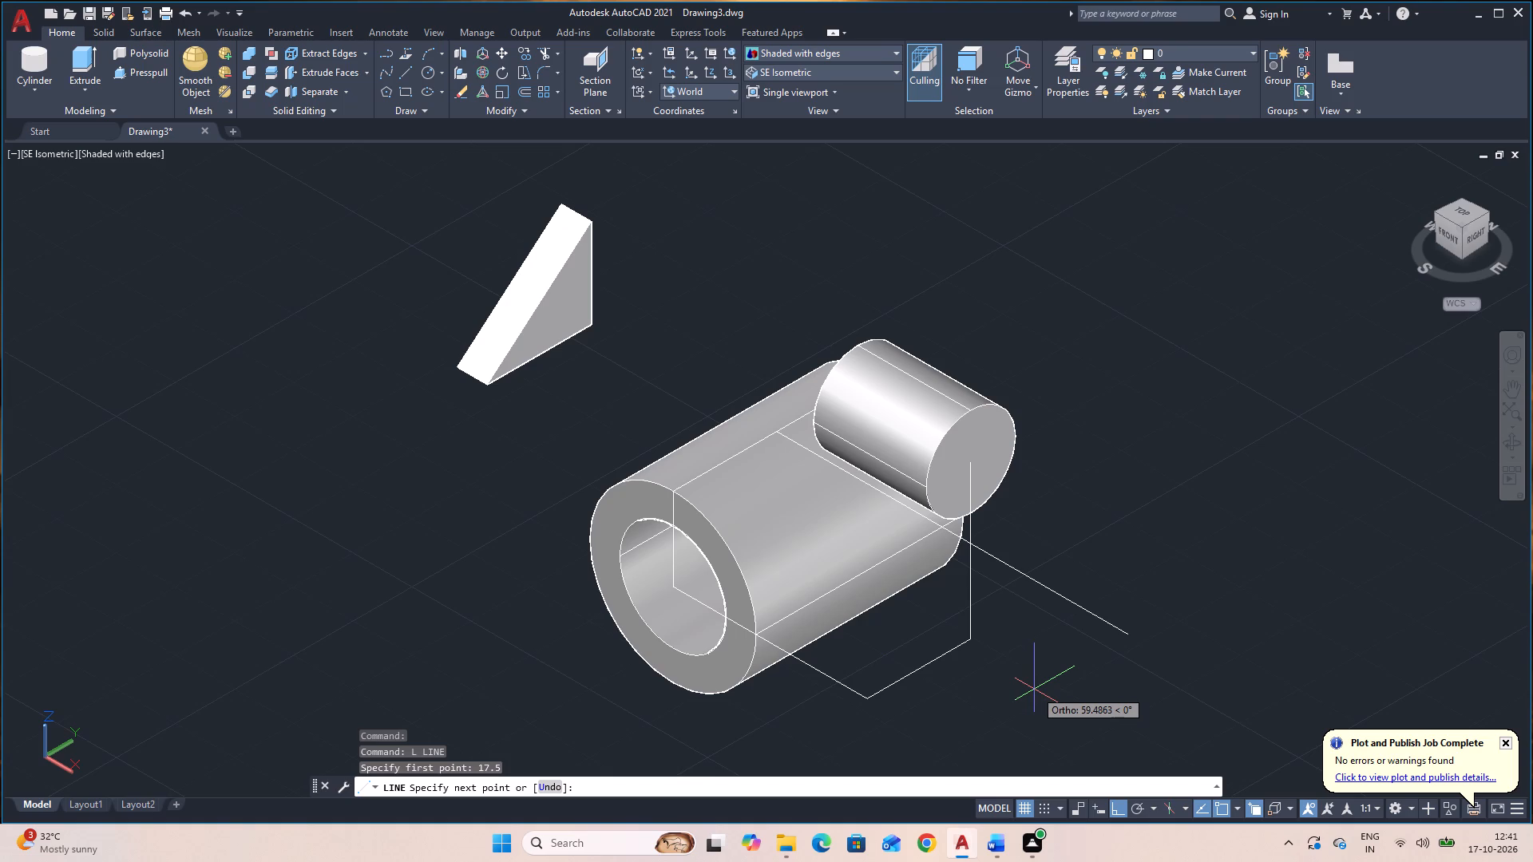
text(9.5)
key(Return)
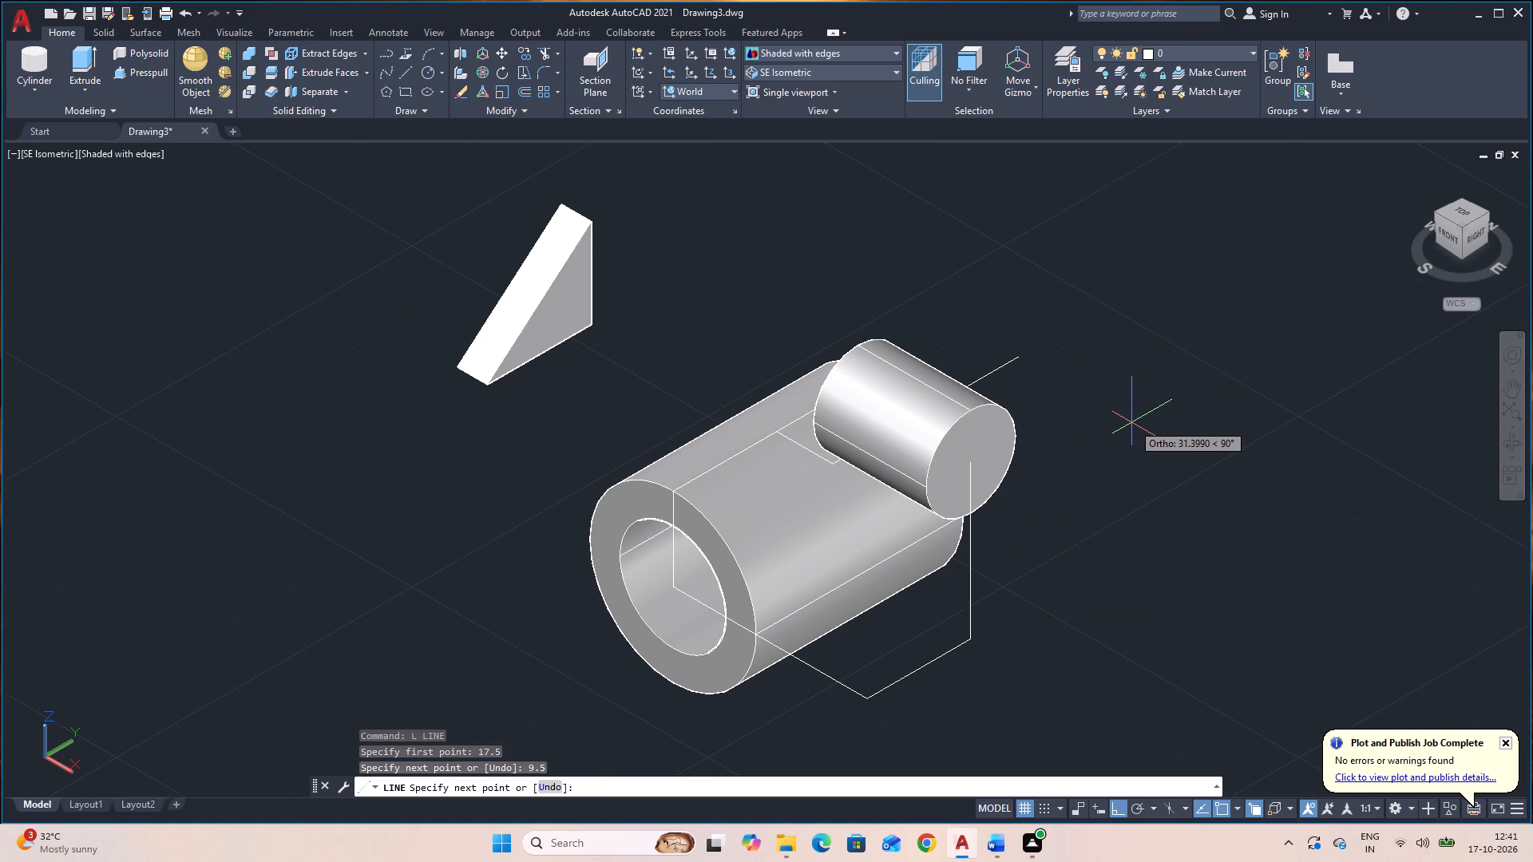
key(Escape)
Move the cross cylinder from its front face centre to the free end of the 9.5 line on the hollow cylinder.
click(959, 448)
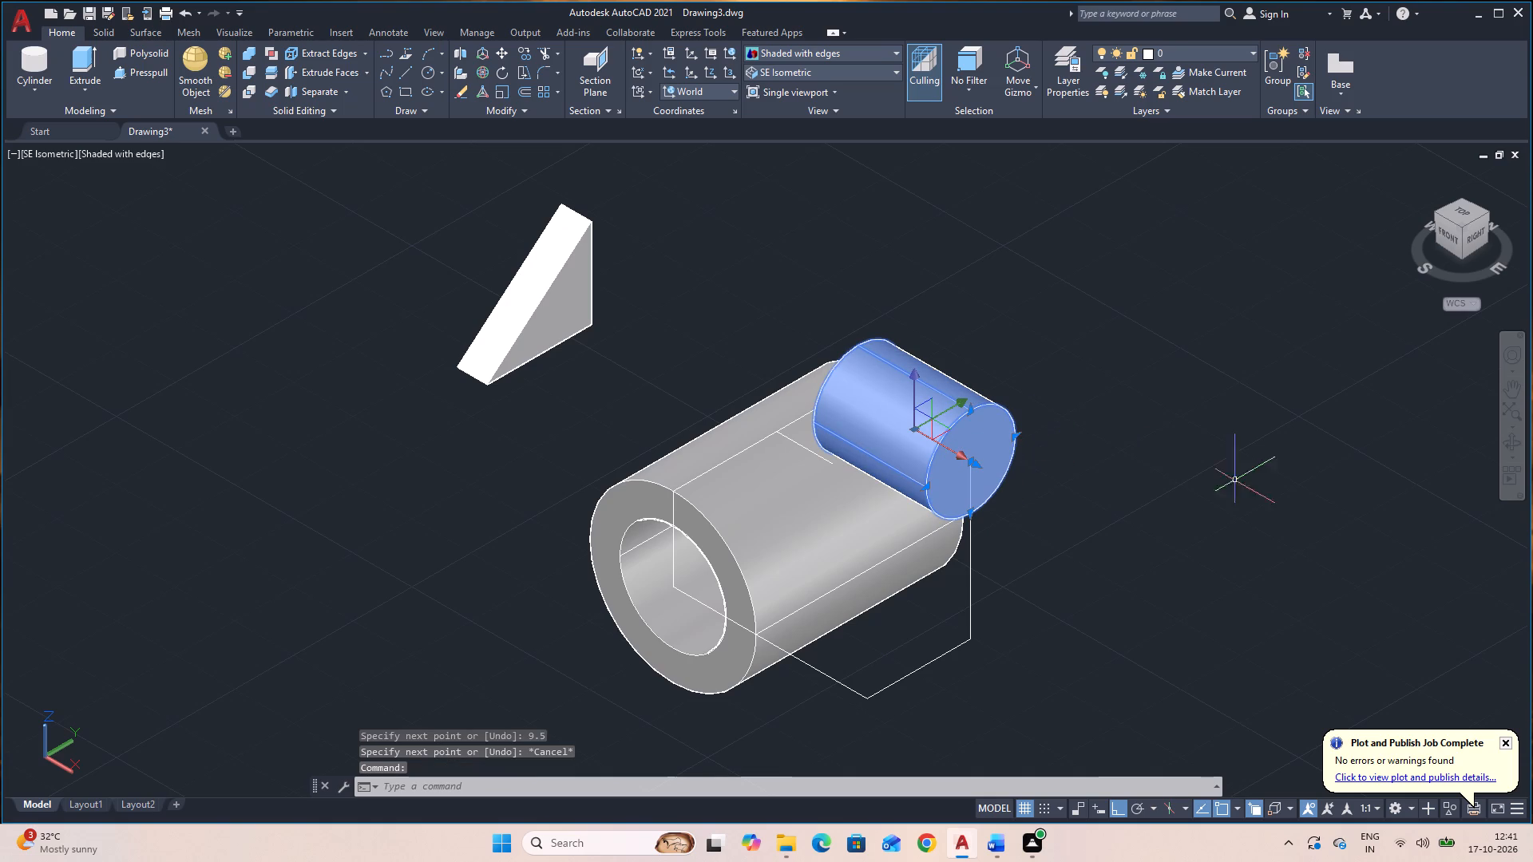
text(M)
key(space)
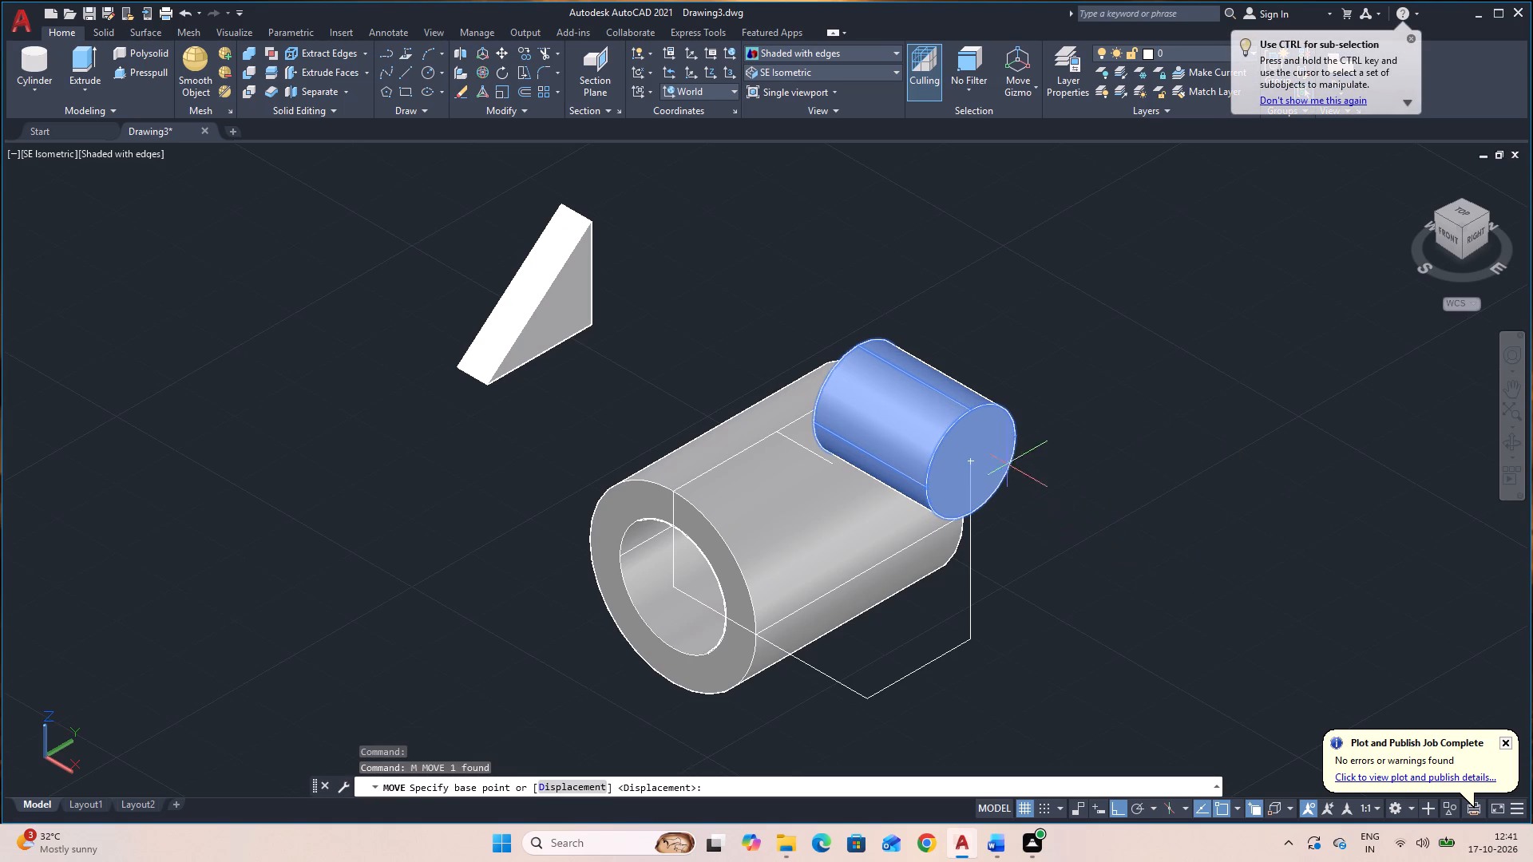
click(971, 461)
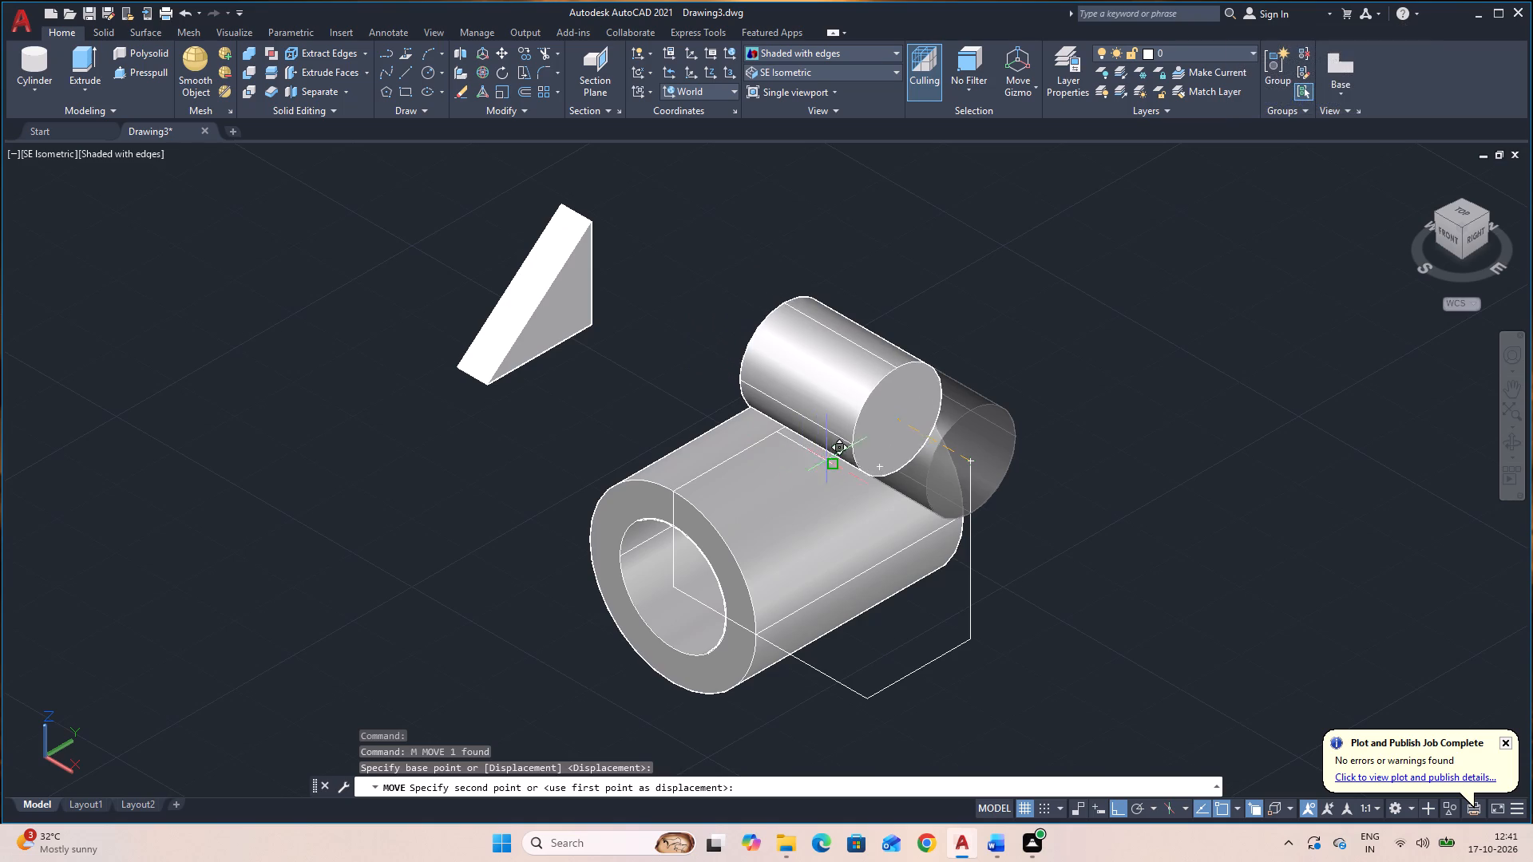
click(833, 460)
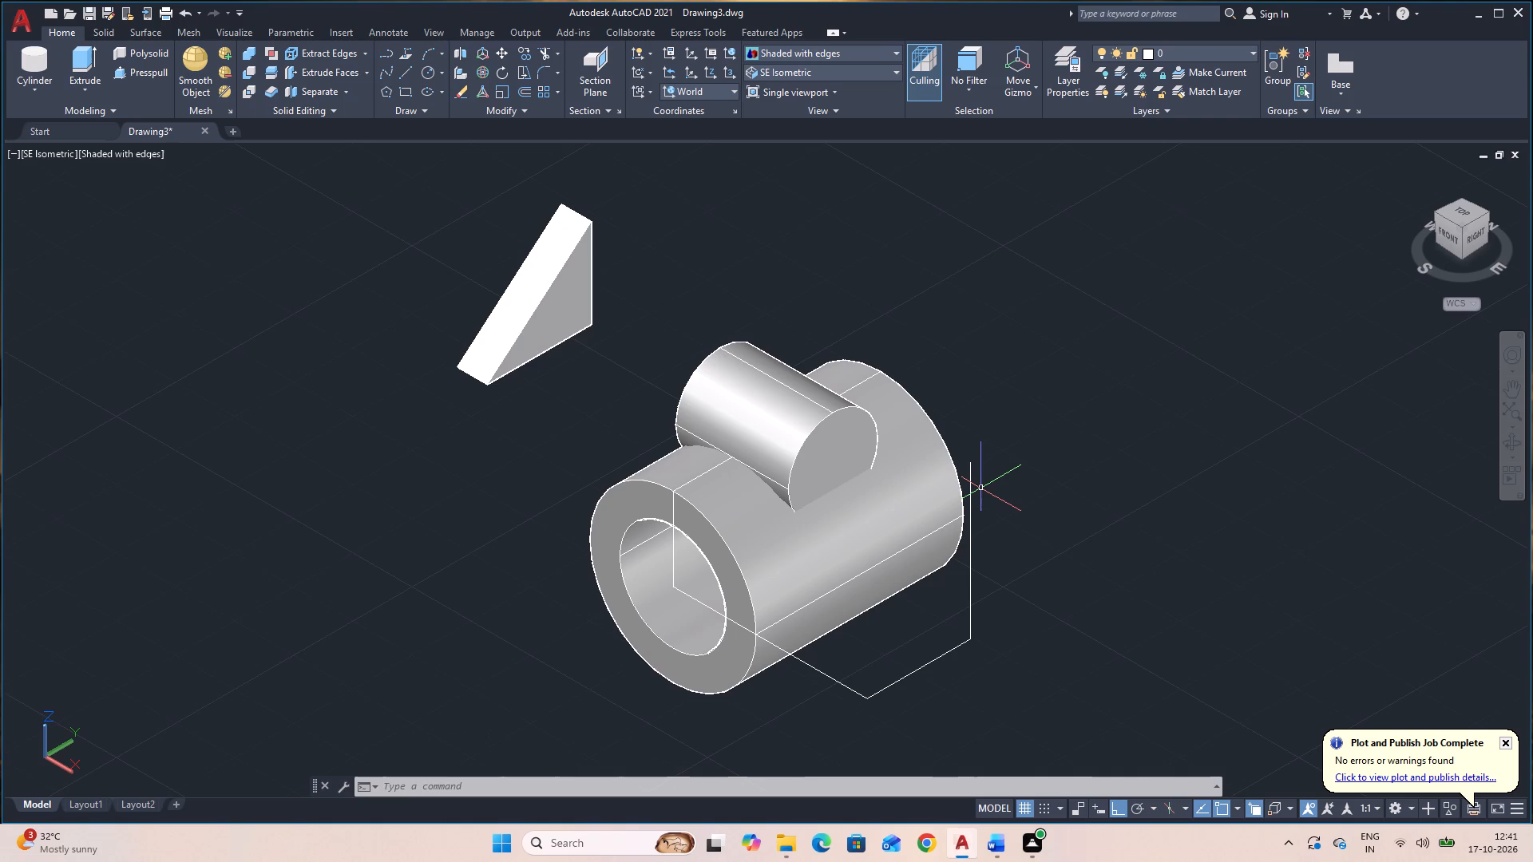
Move the cross cylinder straight up from the 9.5 line's end until its face centre is level with the vertical line's top end.
click(843, 449)
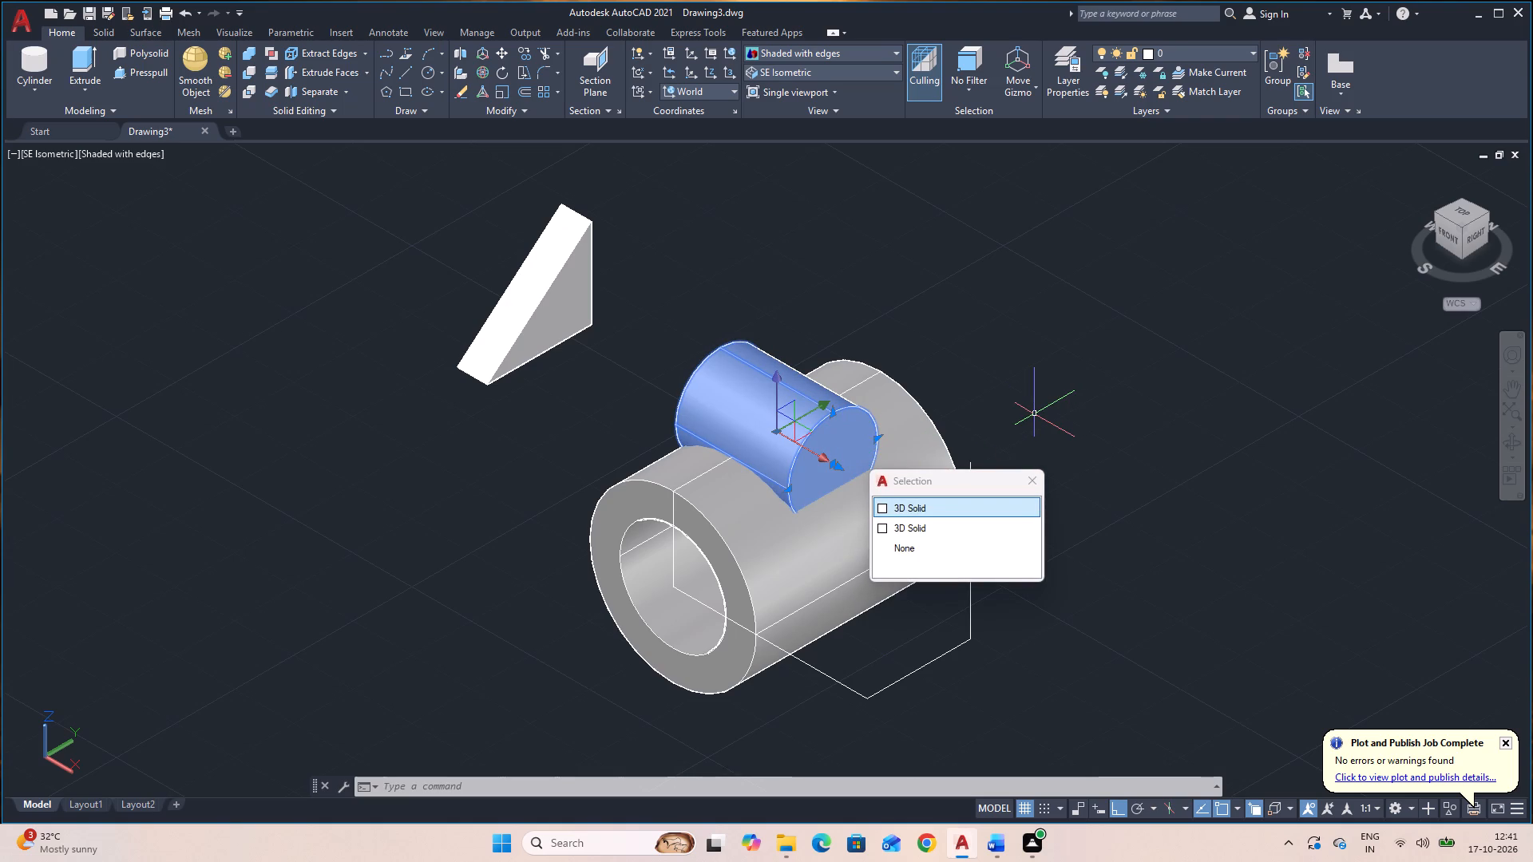
text(M)
key(space)
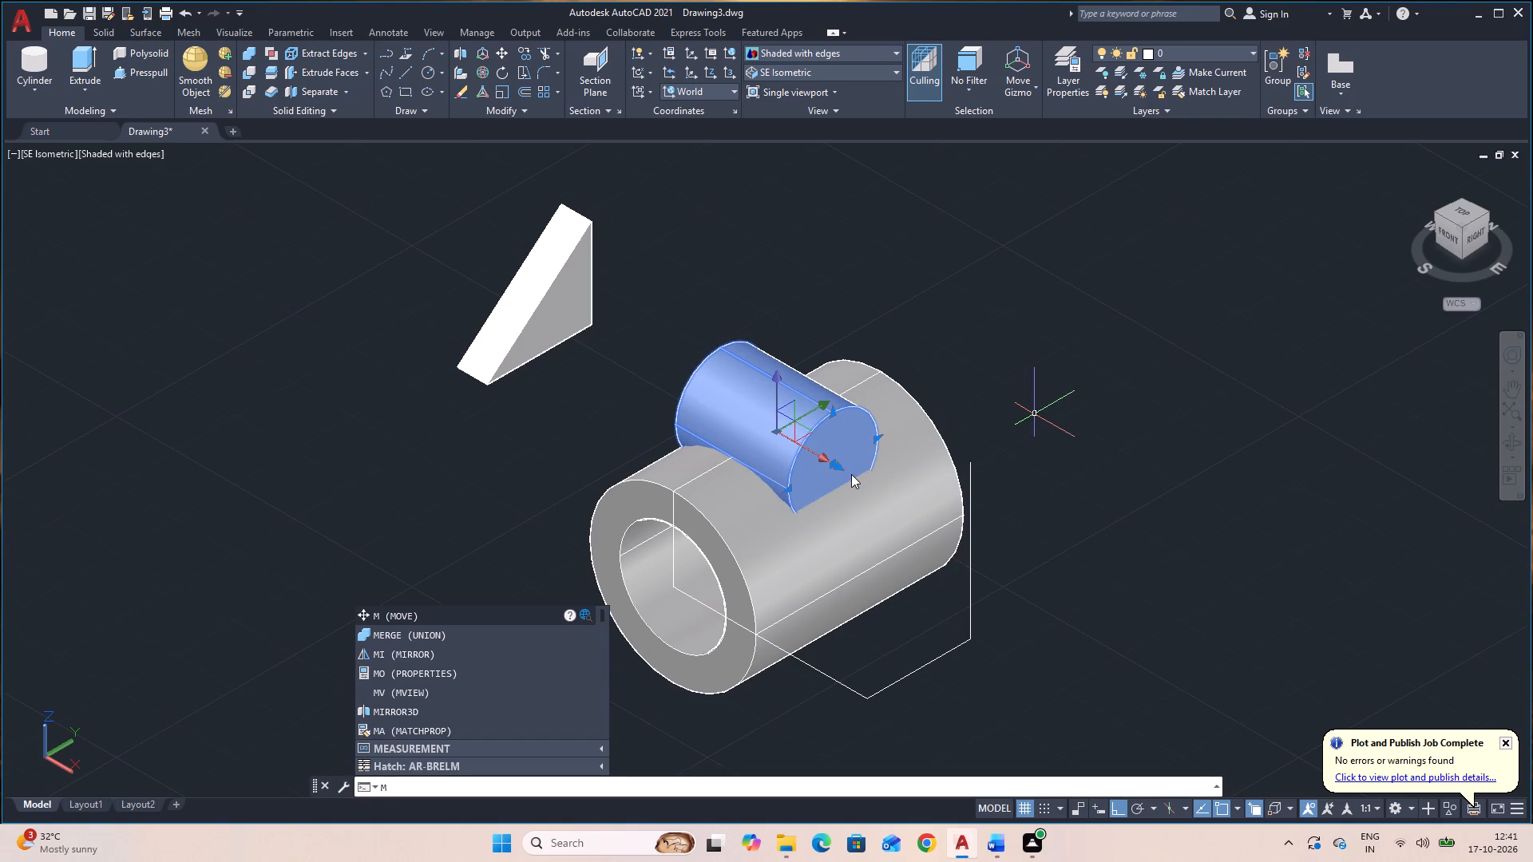
key(space)
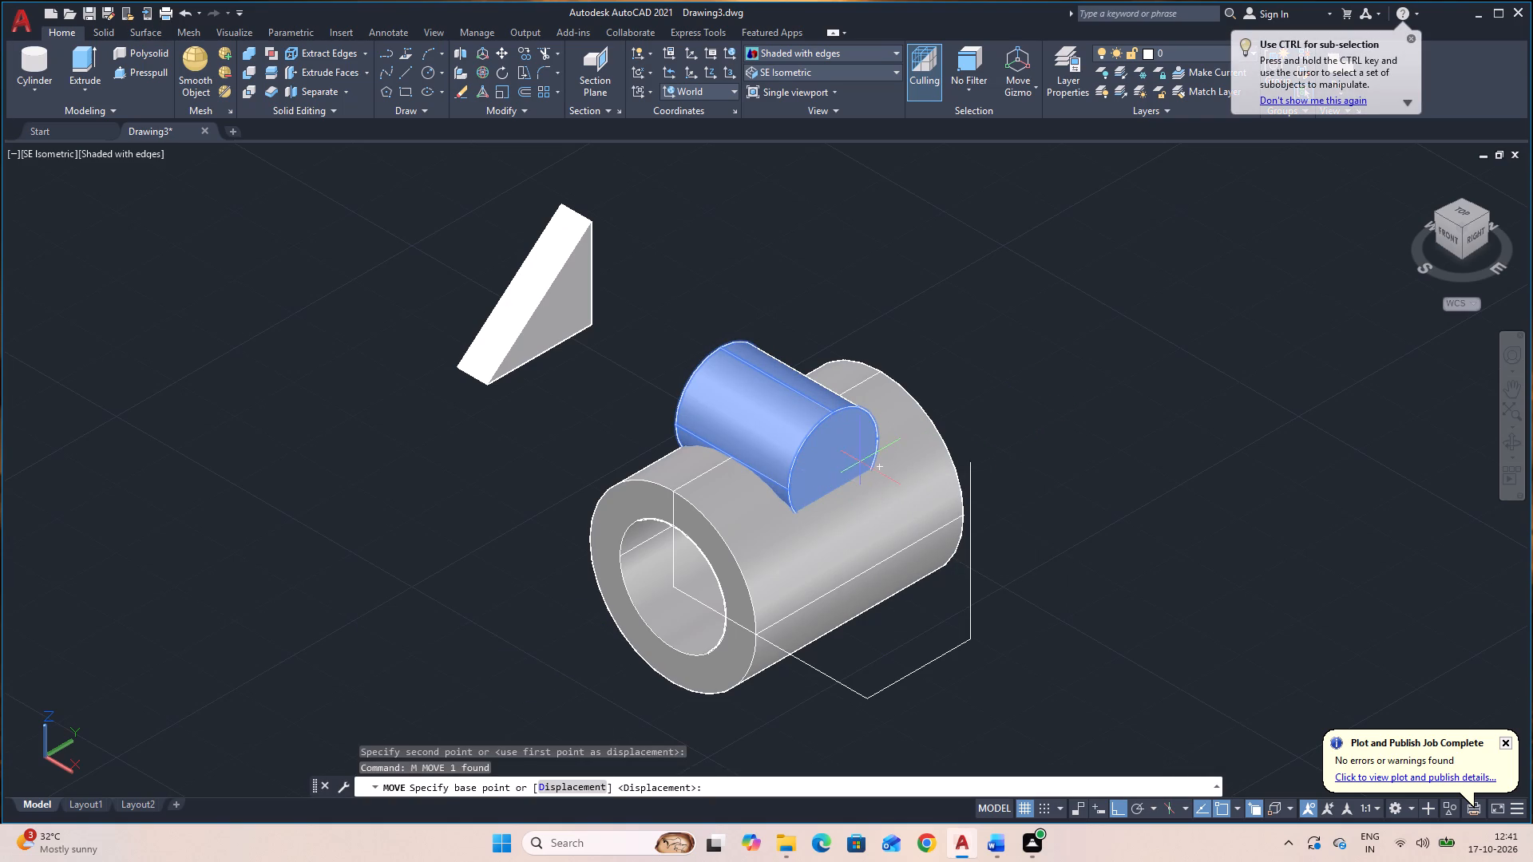
click(830, 465)
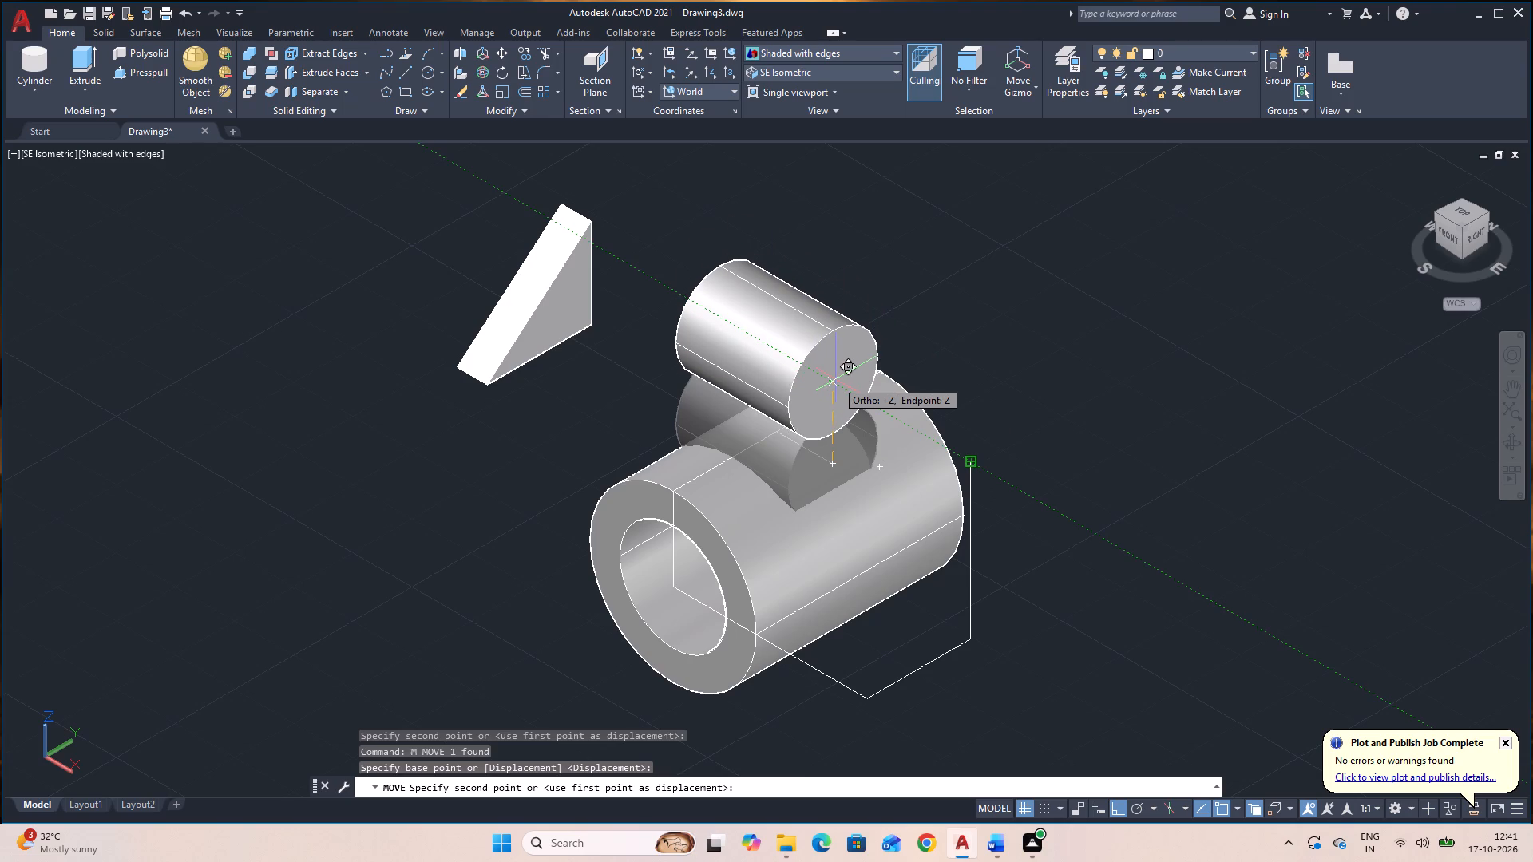
click(832, 382)
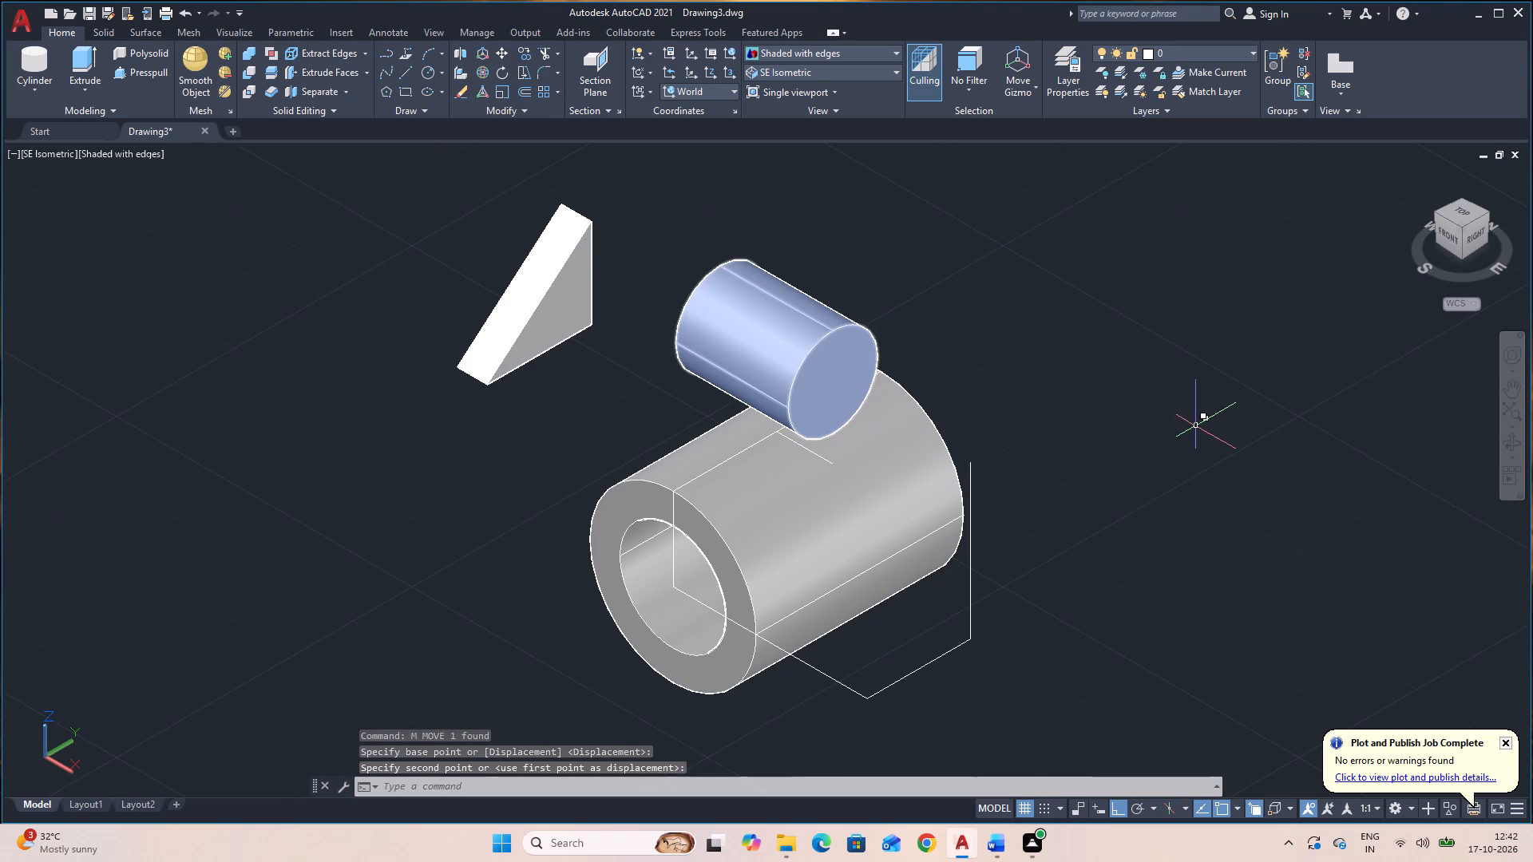
Orbit around the model to examine the cross cylinder's position above the hollow cylinder, and restore the SE Isometric view.
click(1513, 432)
drag(1380, 557, 1241, 456)
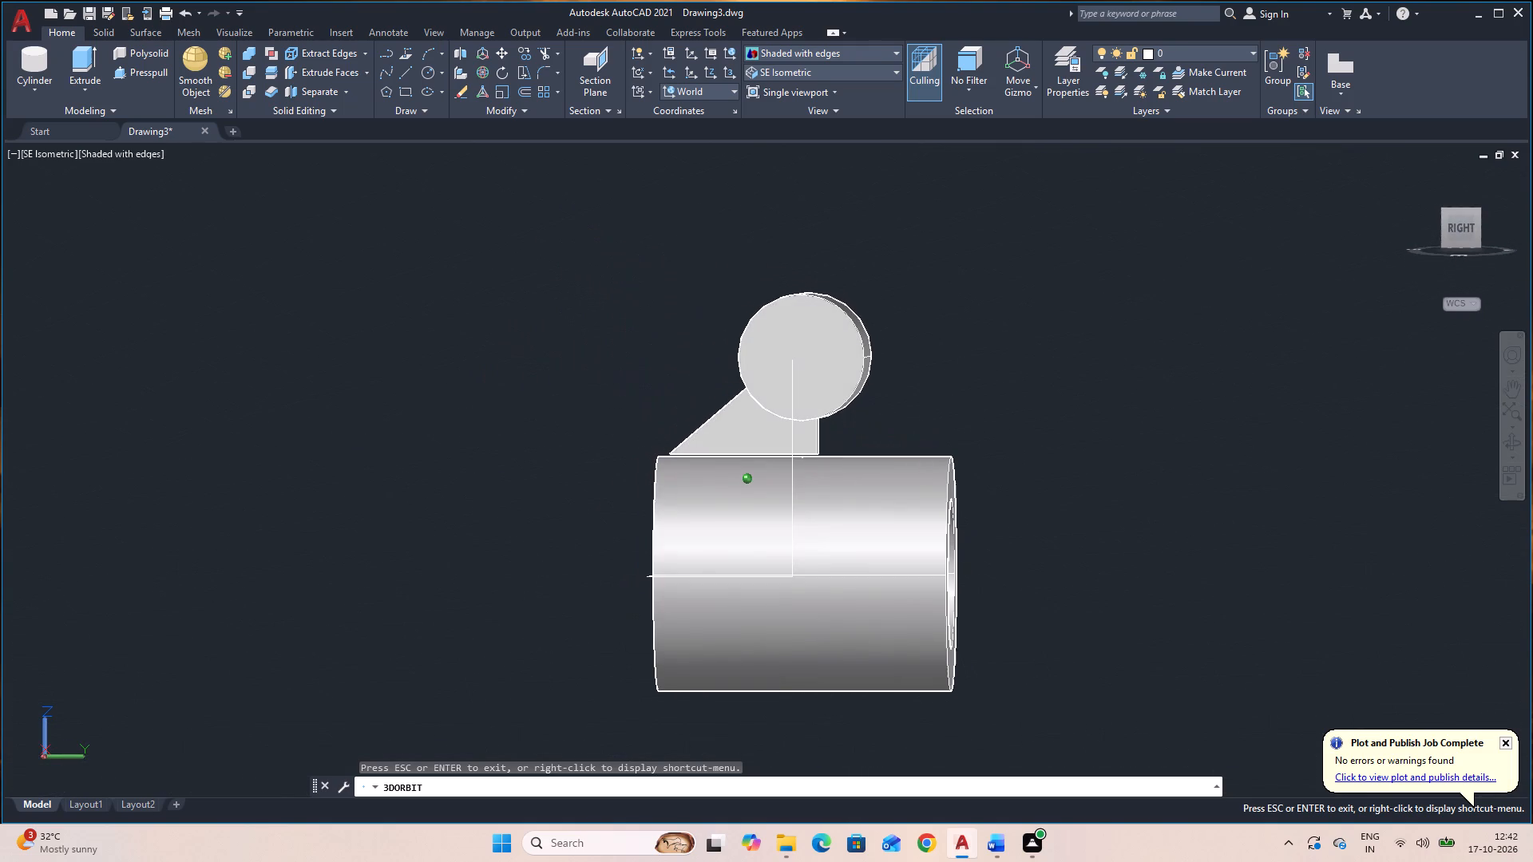
drag(1241, 456, 1384, 528)
drag(1277, 560, 1391, 552)
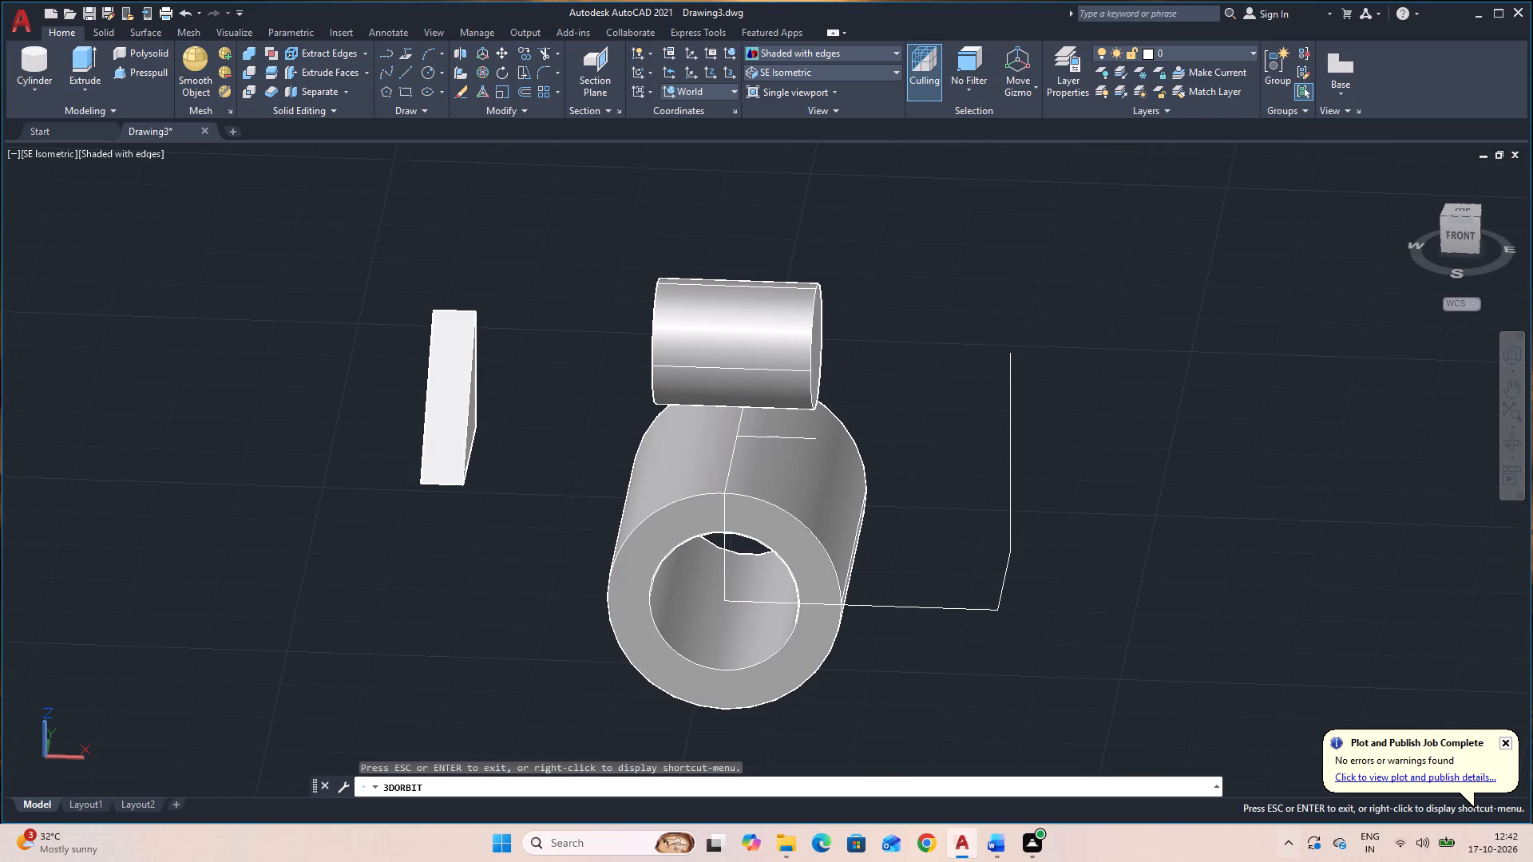
click(790, 70)
click(806, 203)
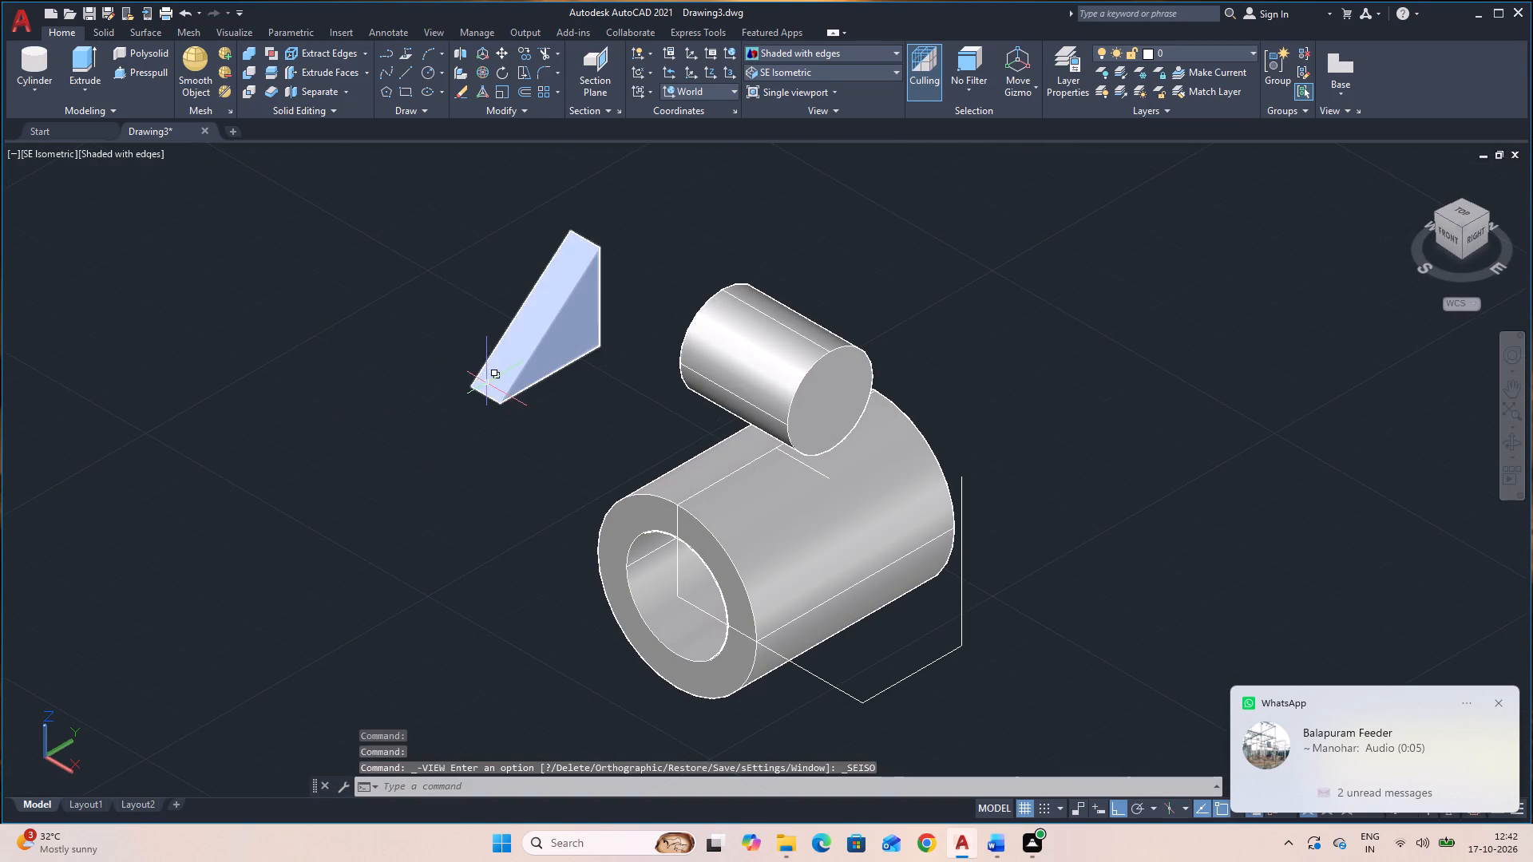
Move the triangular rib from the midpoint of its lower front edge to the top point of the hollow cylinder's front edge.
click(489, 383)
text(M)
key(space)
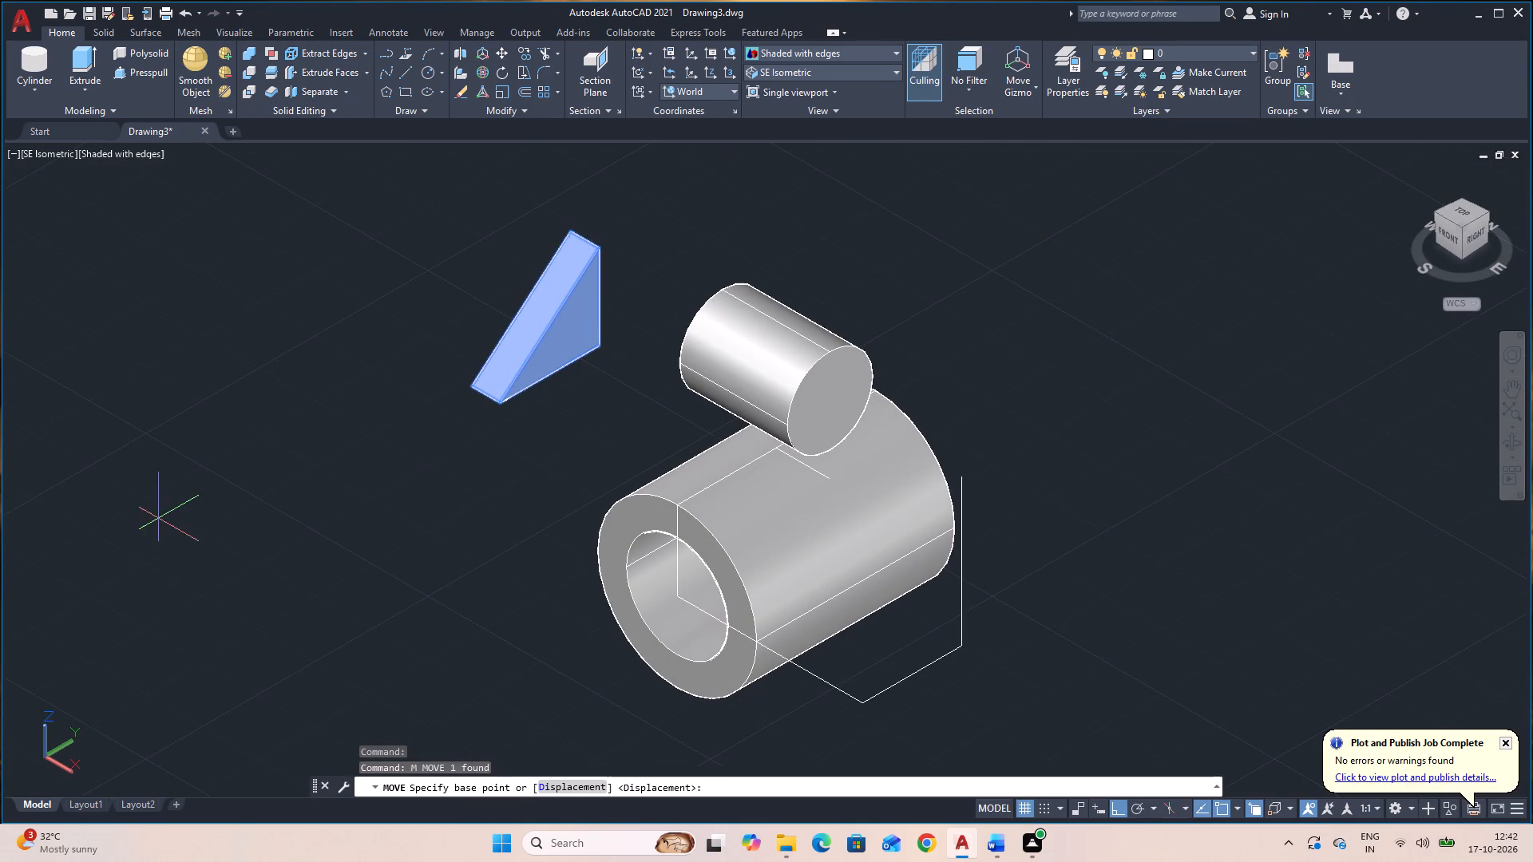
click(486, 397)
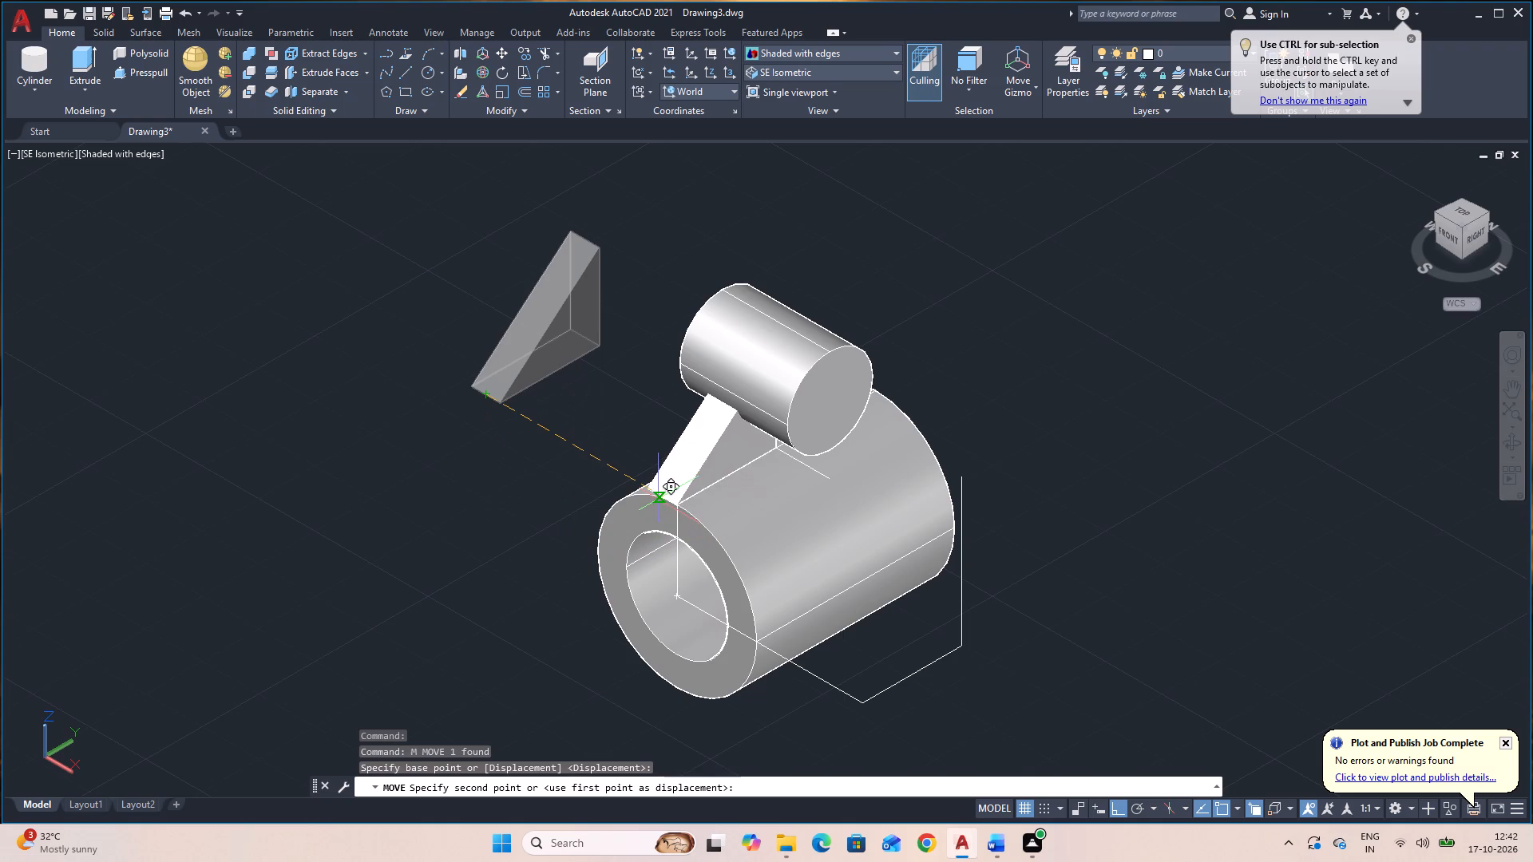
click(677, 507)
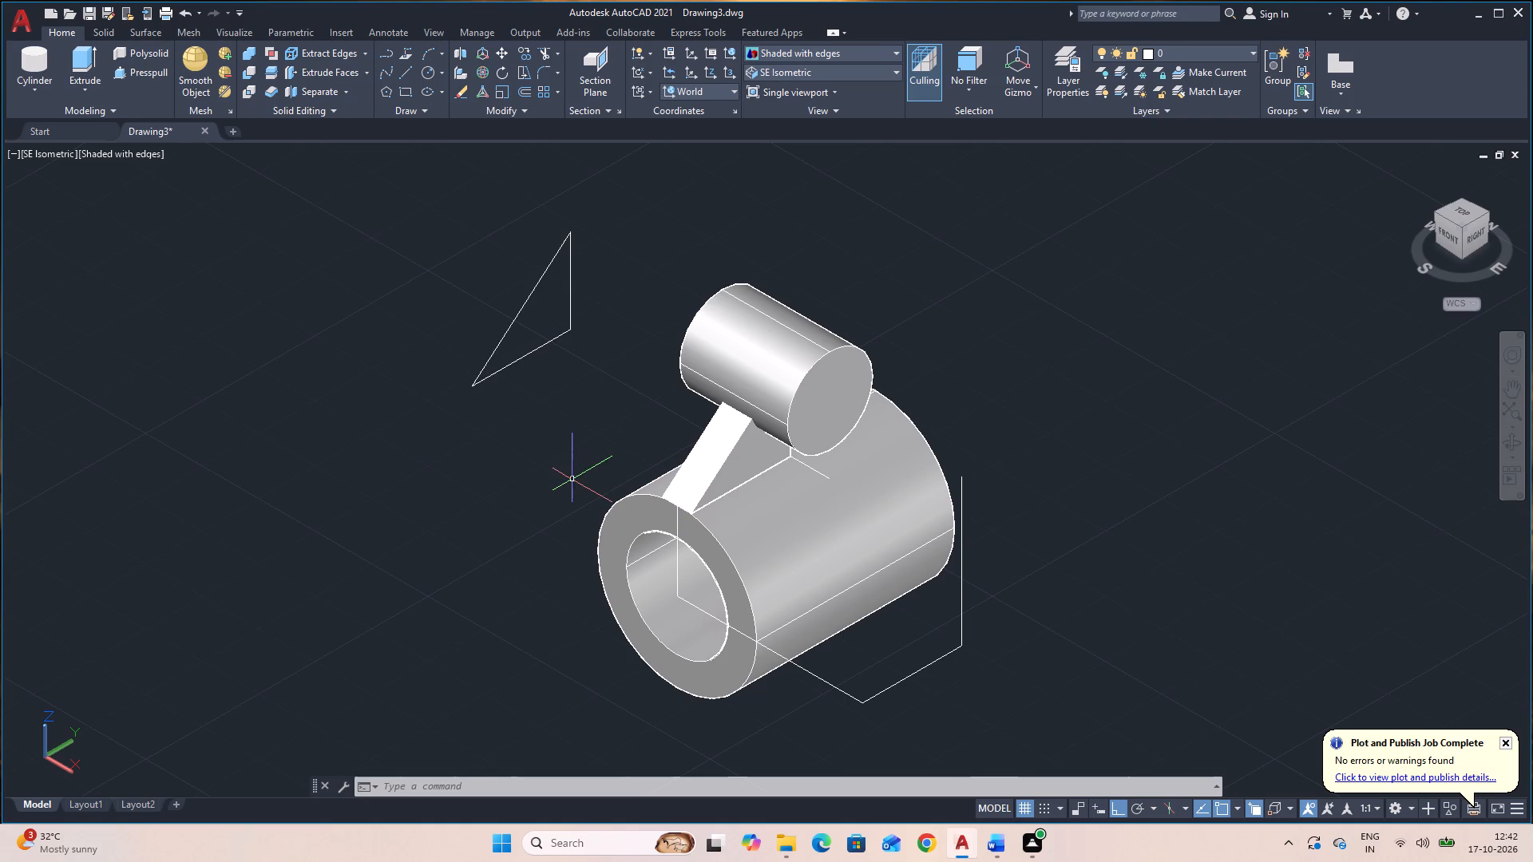
Draw a taller closed triangle with lines along the existing triangle outline's base, 26 up, and back to its front corner.
key(l)
key(space)
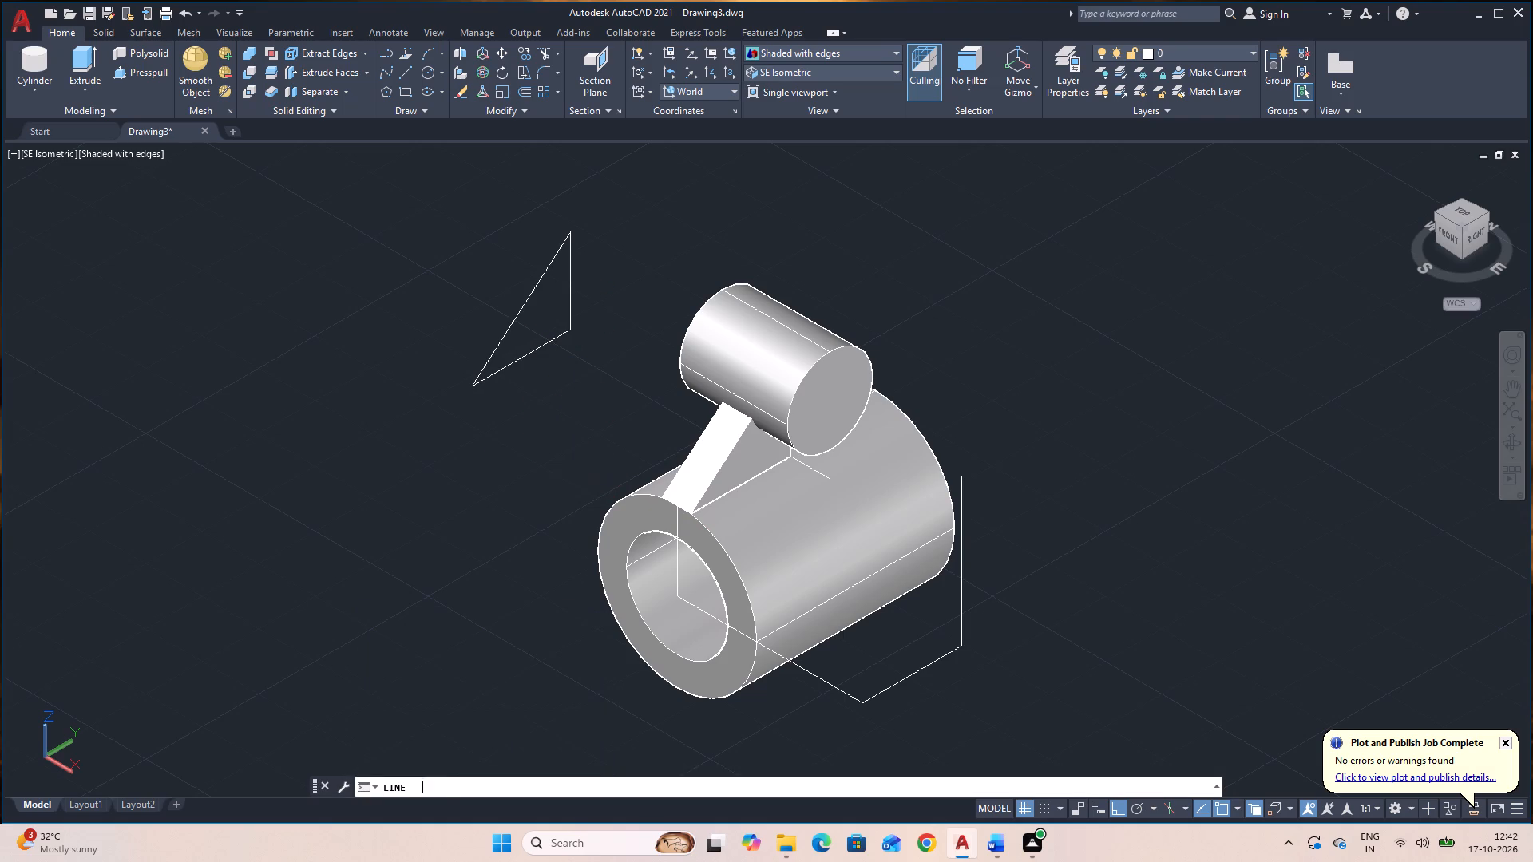
click(475, 383)
click(567, 331)
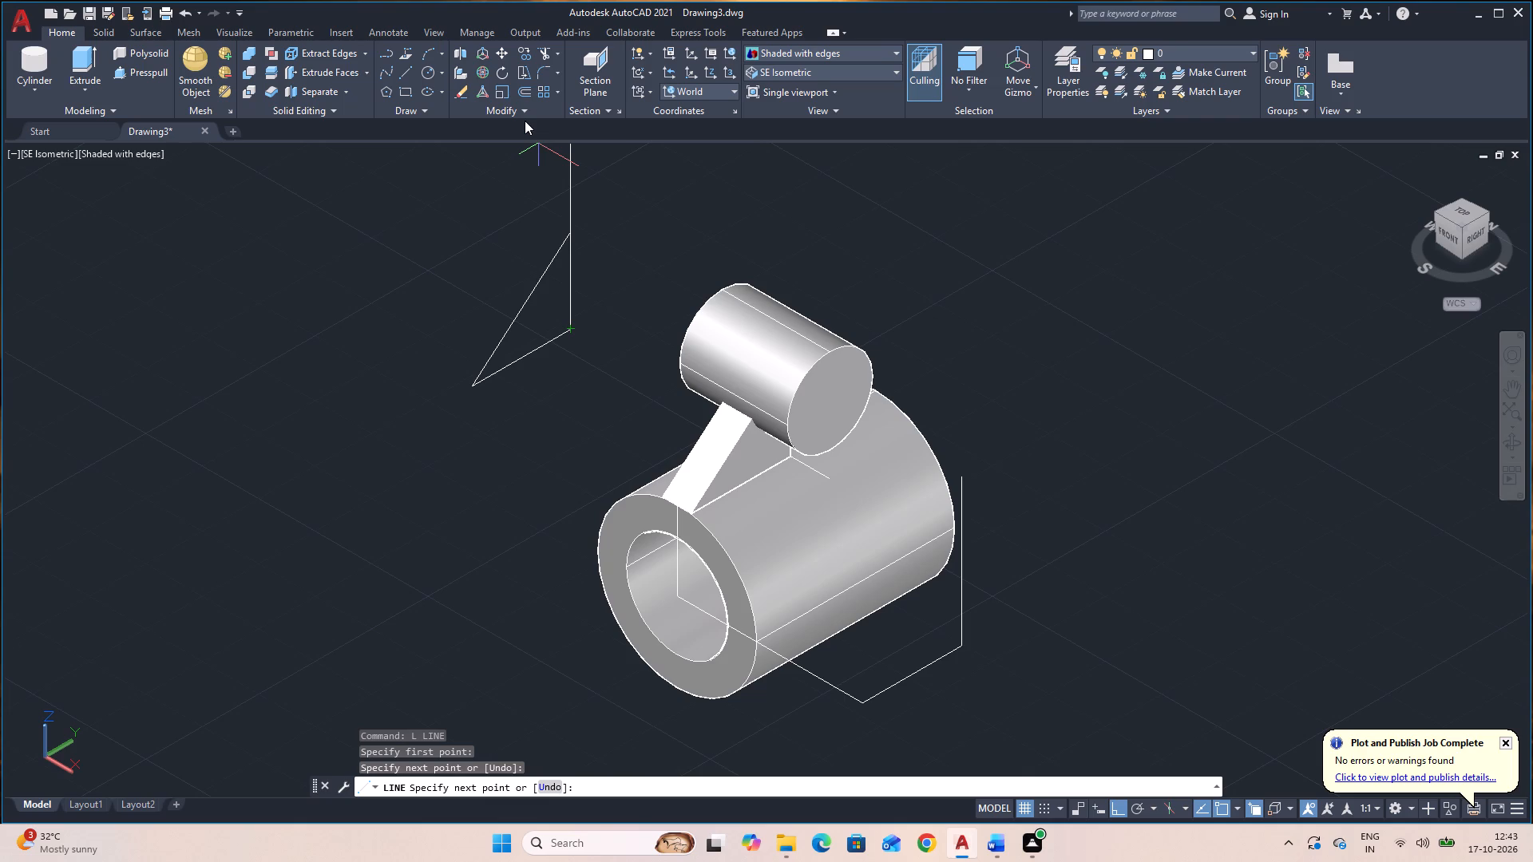
text(26)
key(Return)
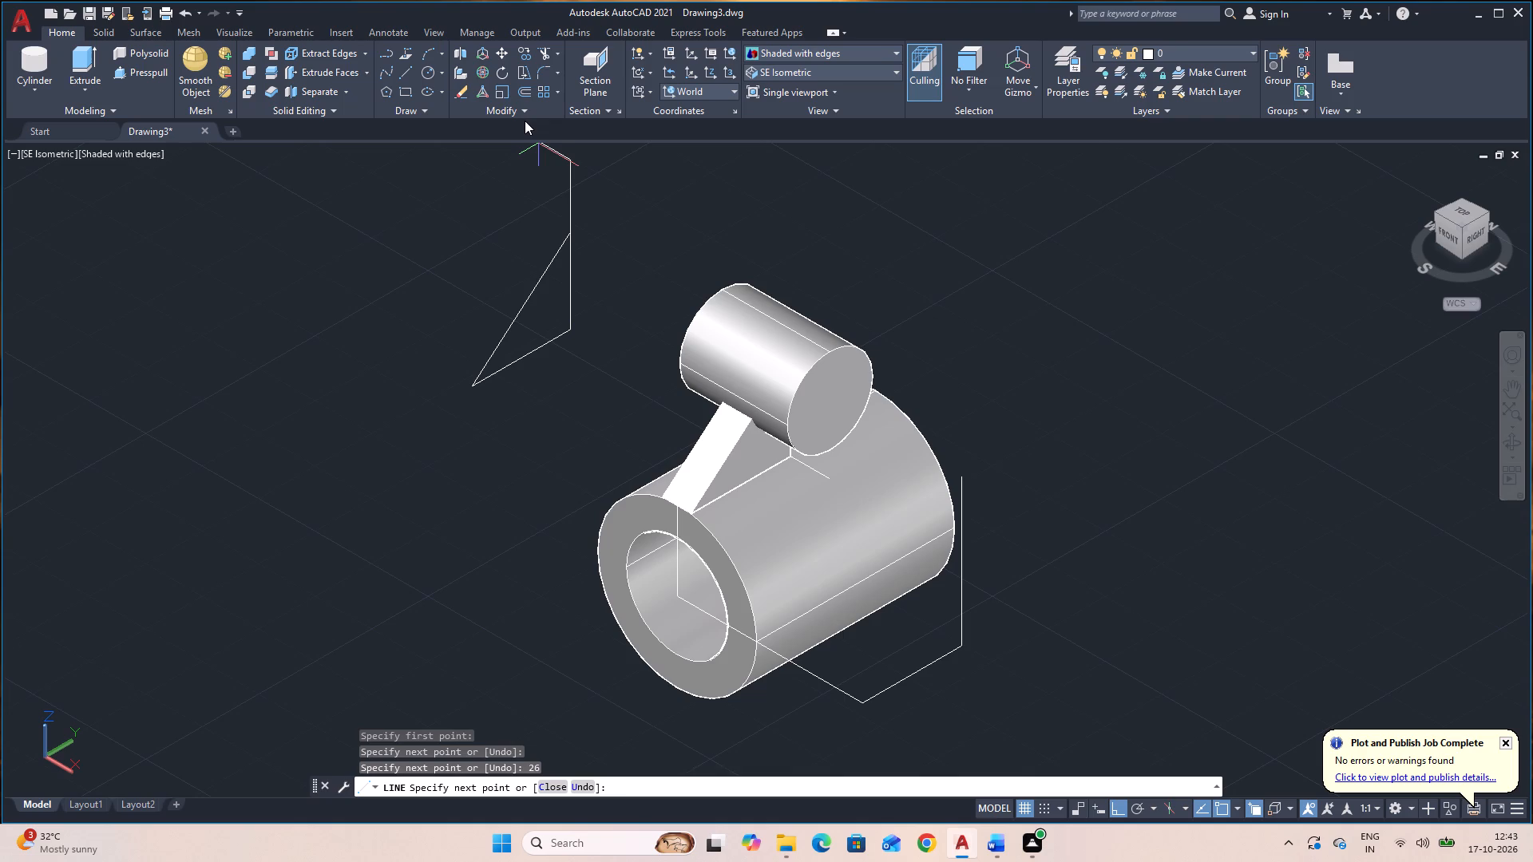
click(473, 382)
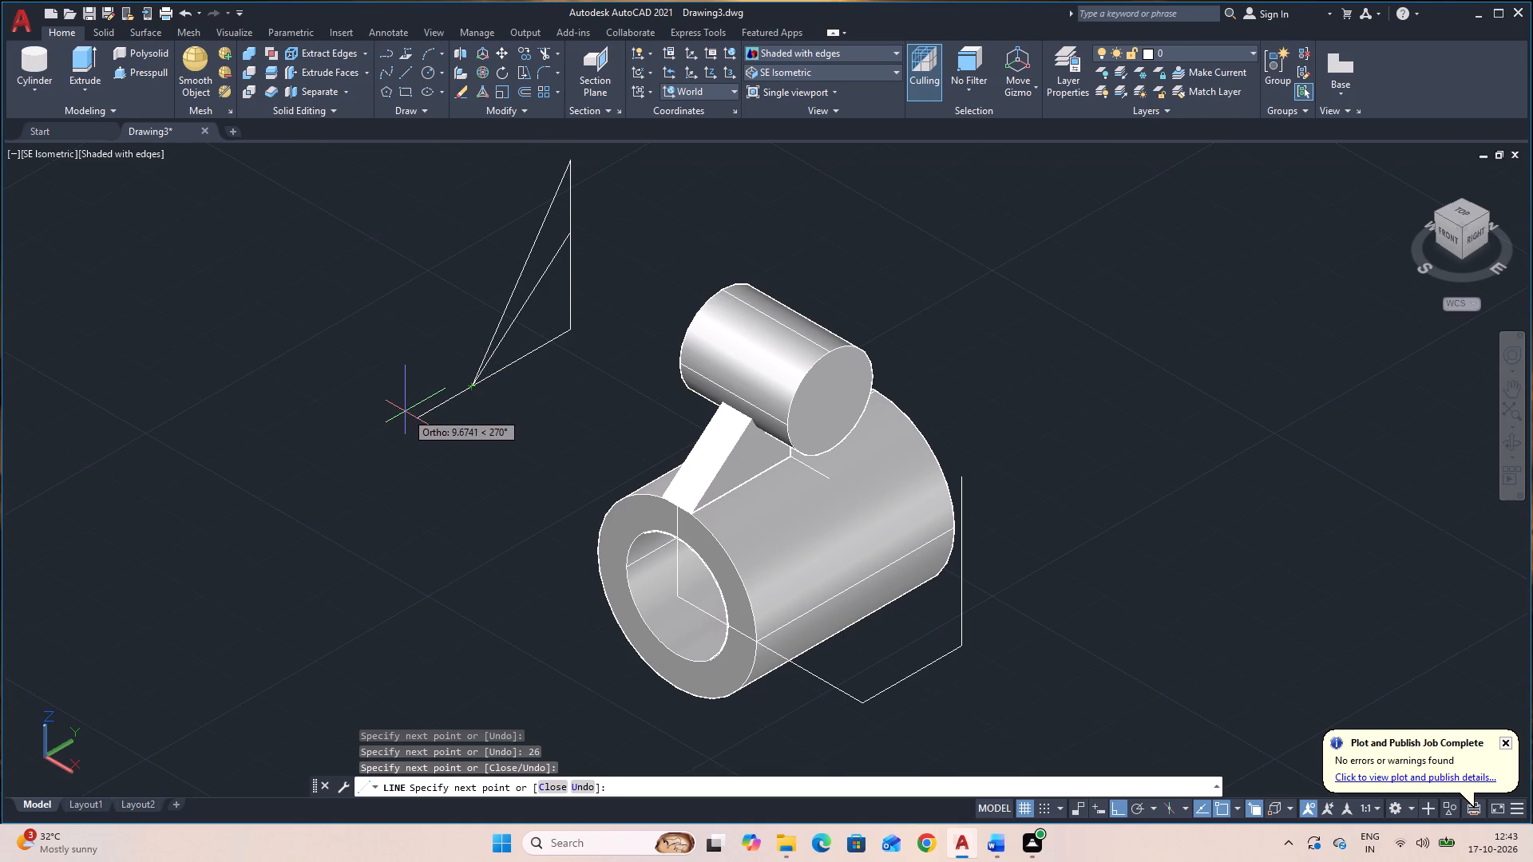
key(Escape)
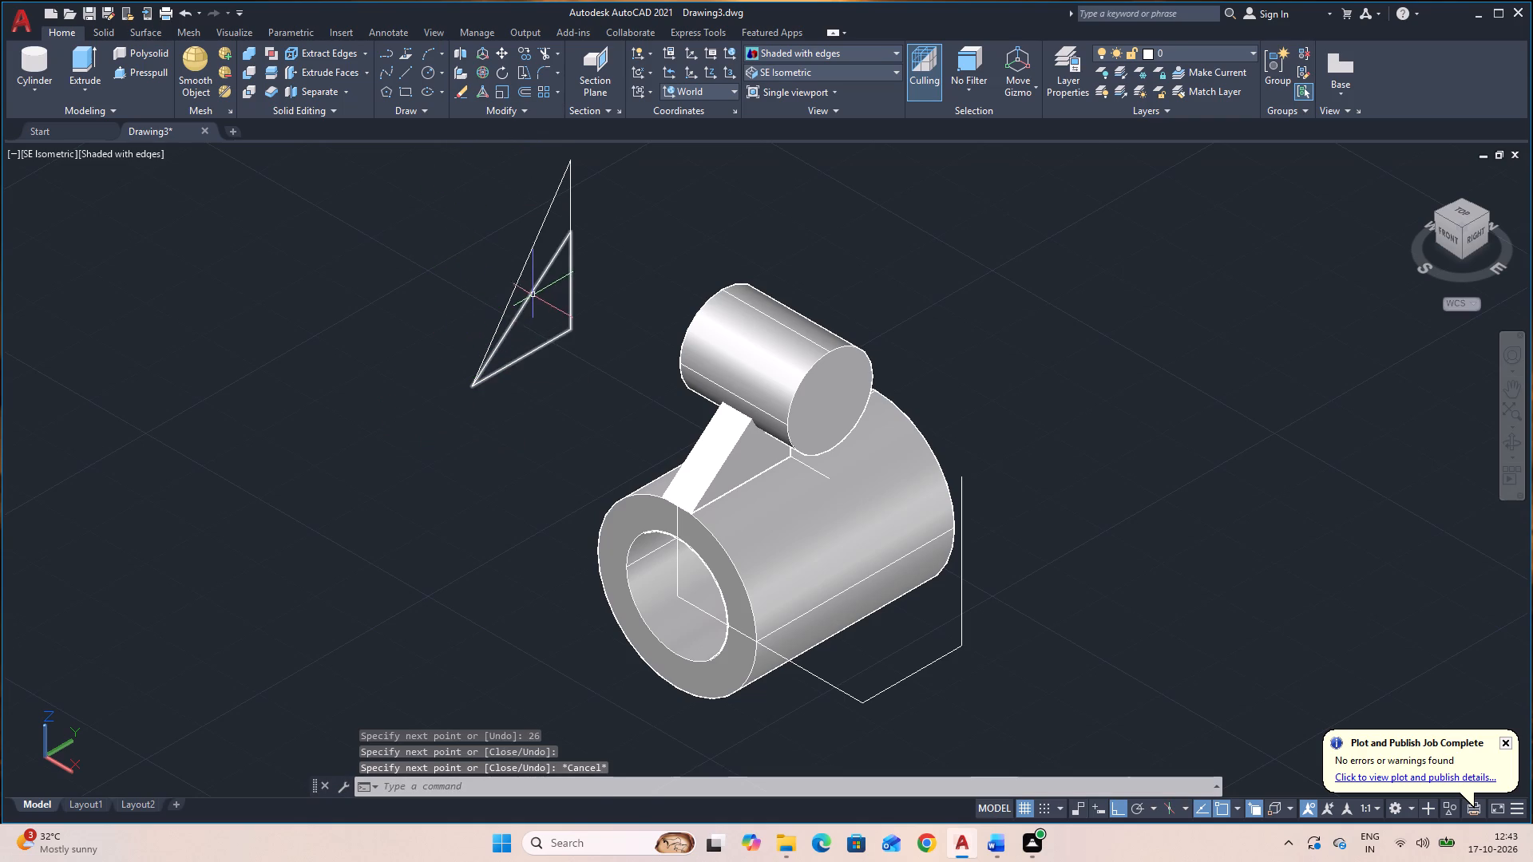
Move the old, shorter triangle outline about 33 along negative X, away from the taller triangle.
click(538, 291)
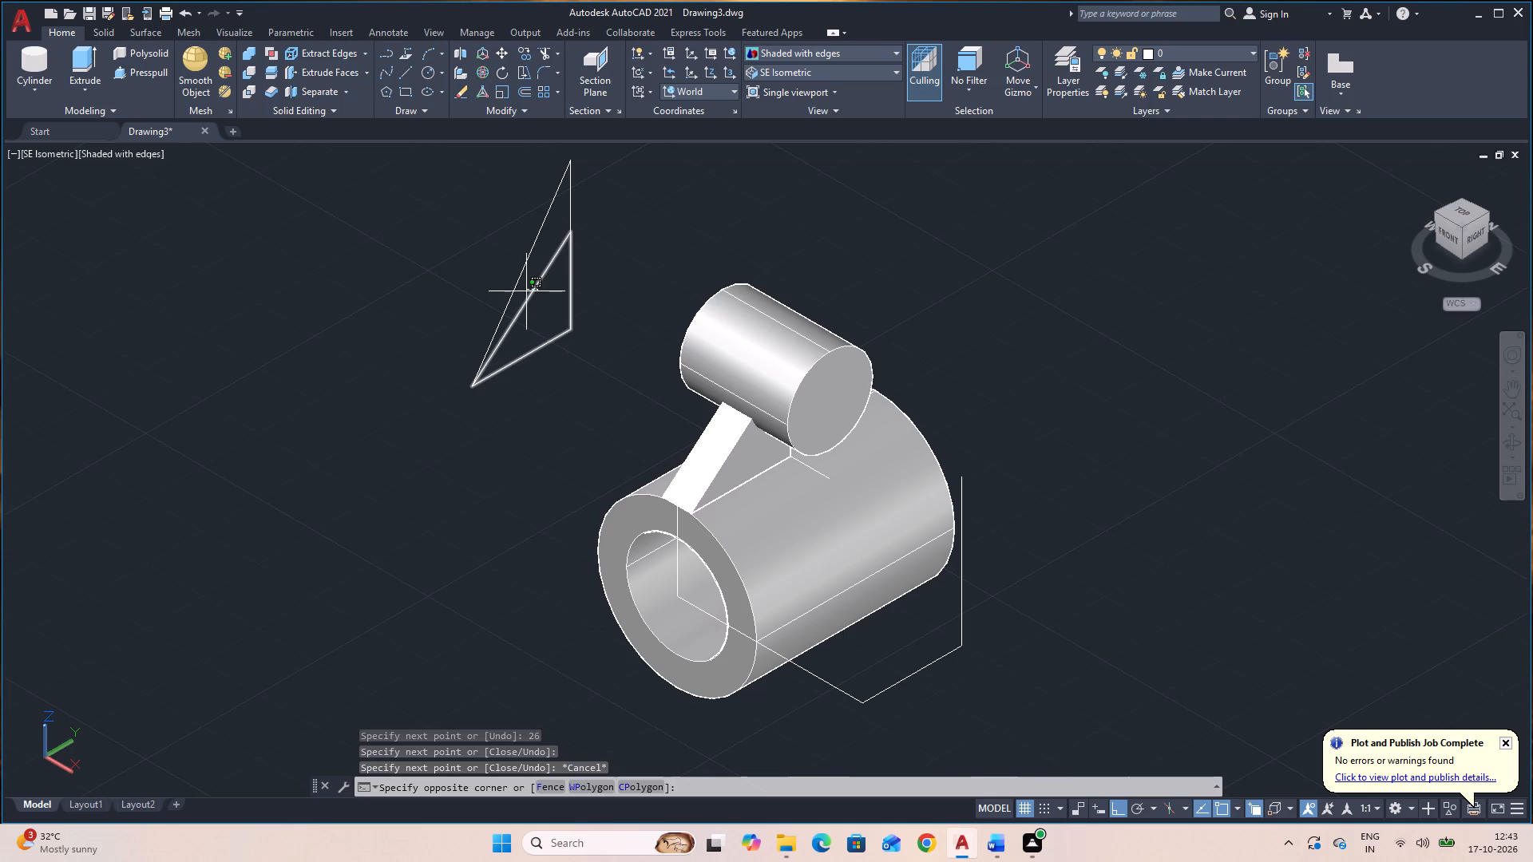
click(527, 292)
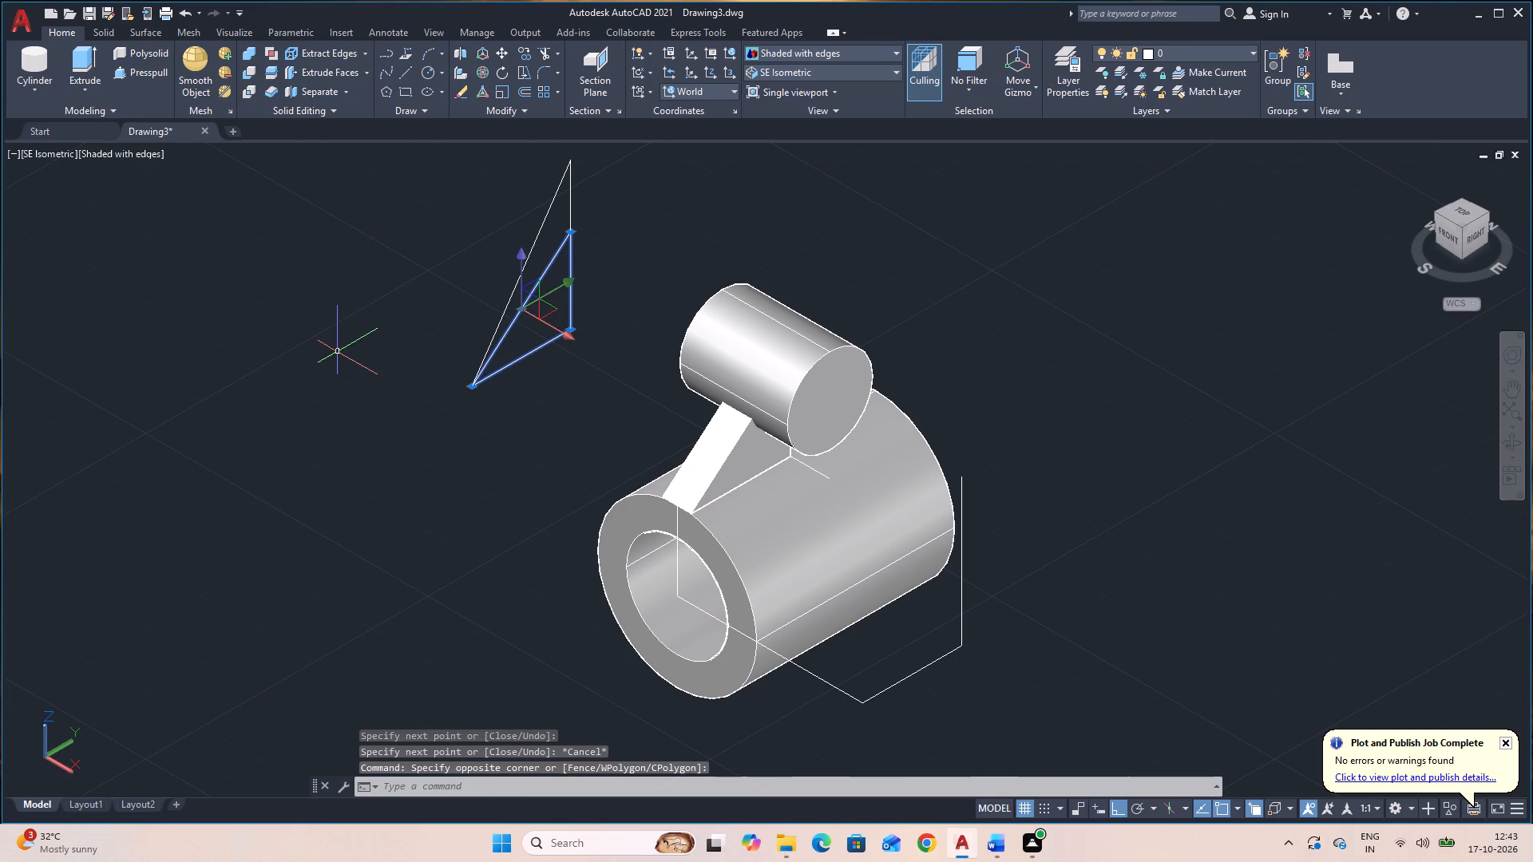
text(M)
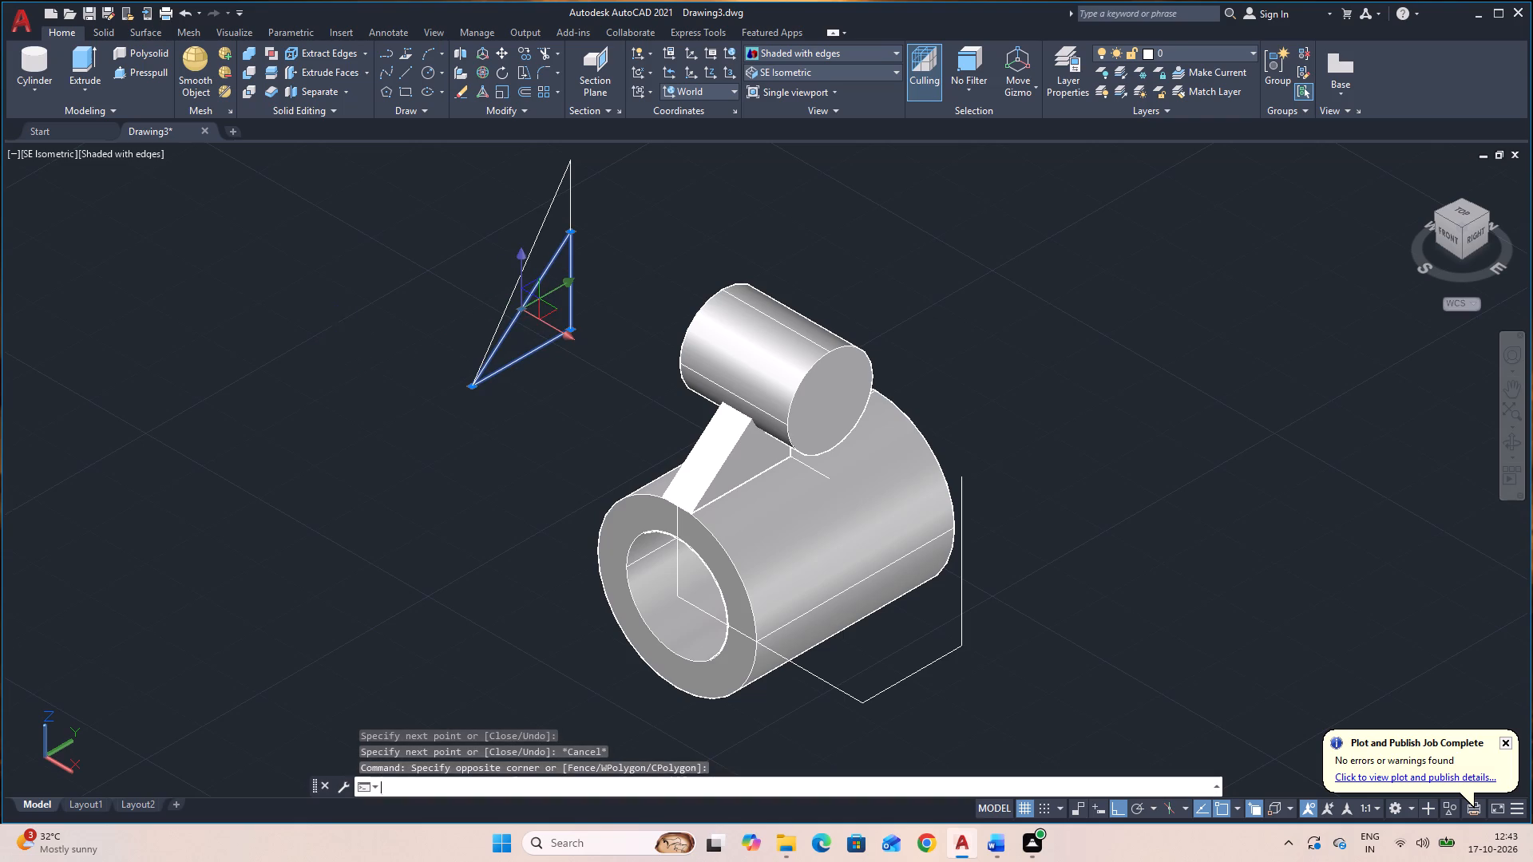
key(space)
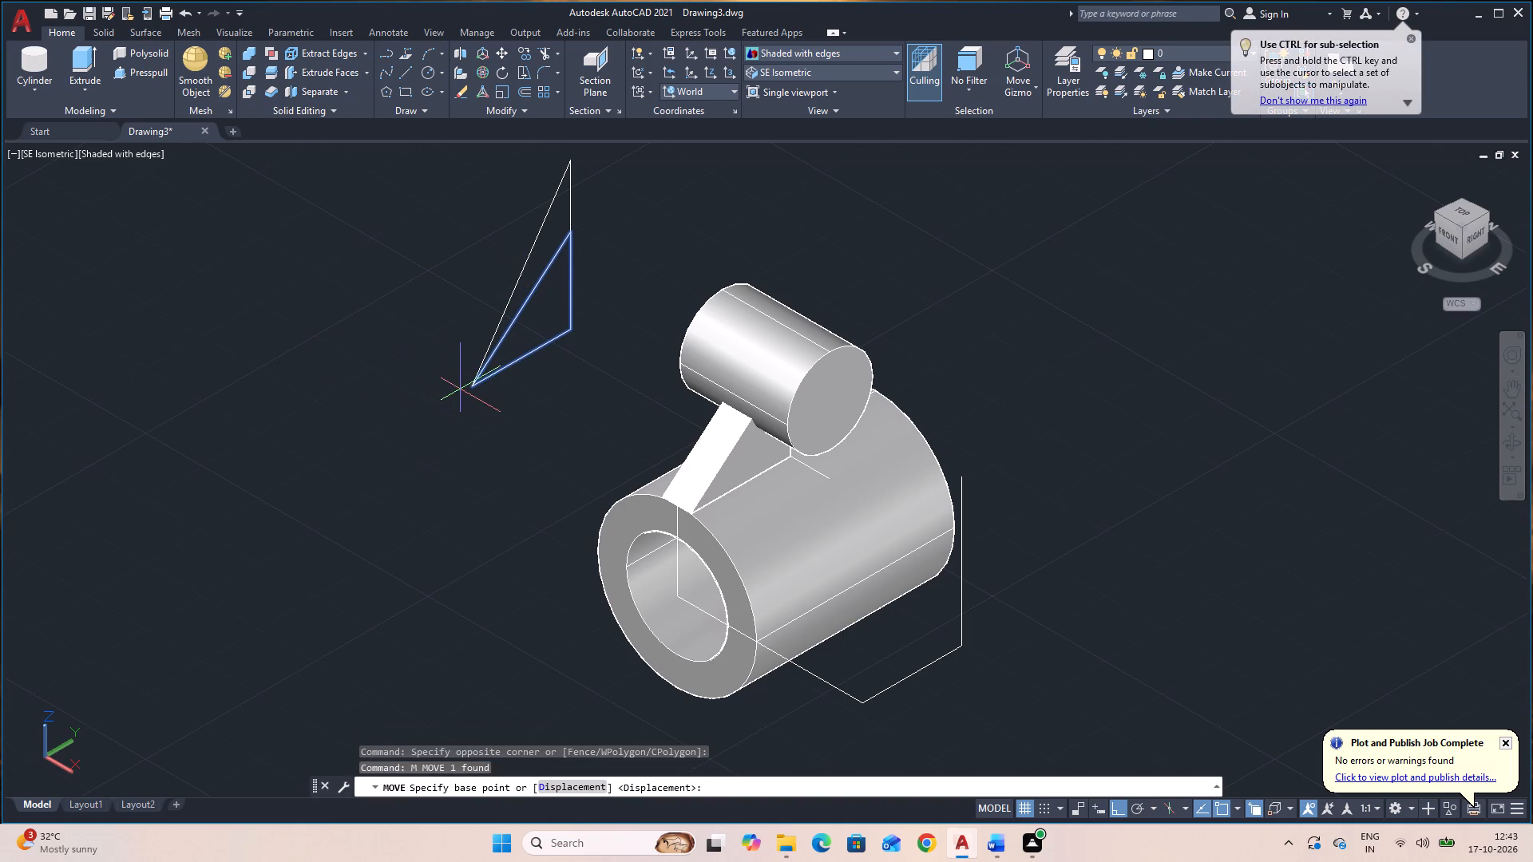
click(478, 386)
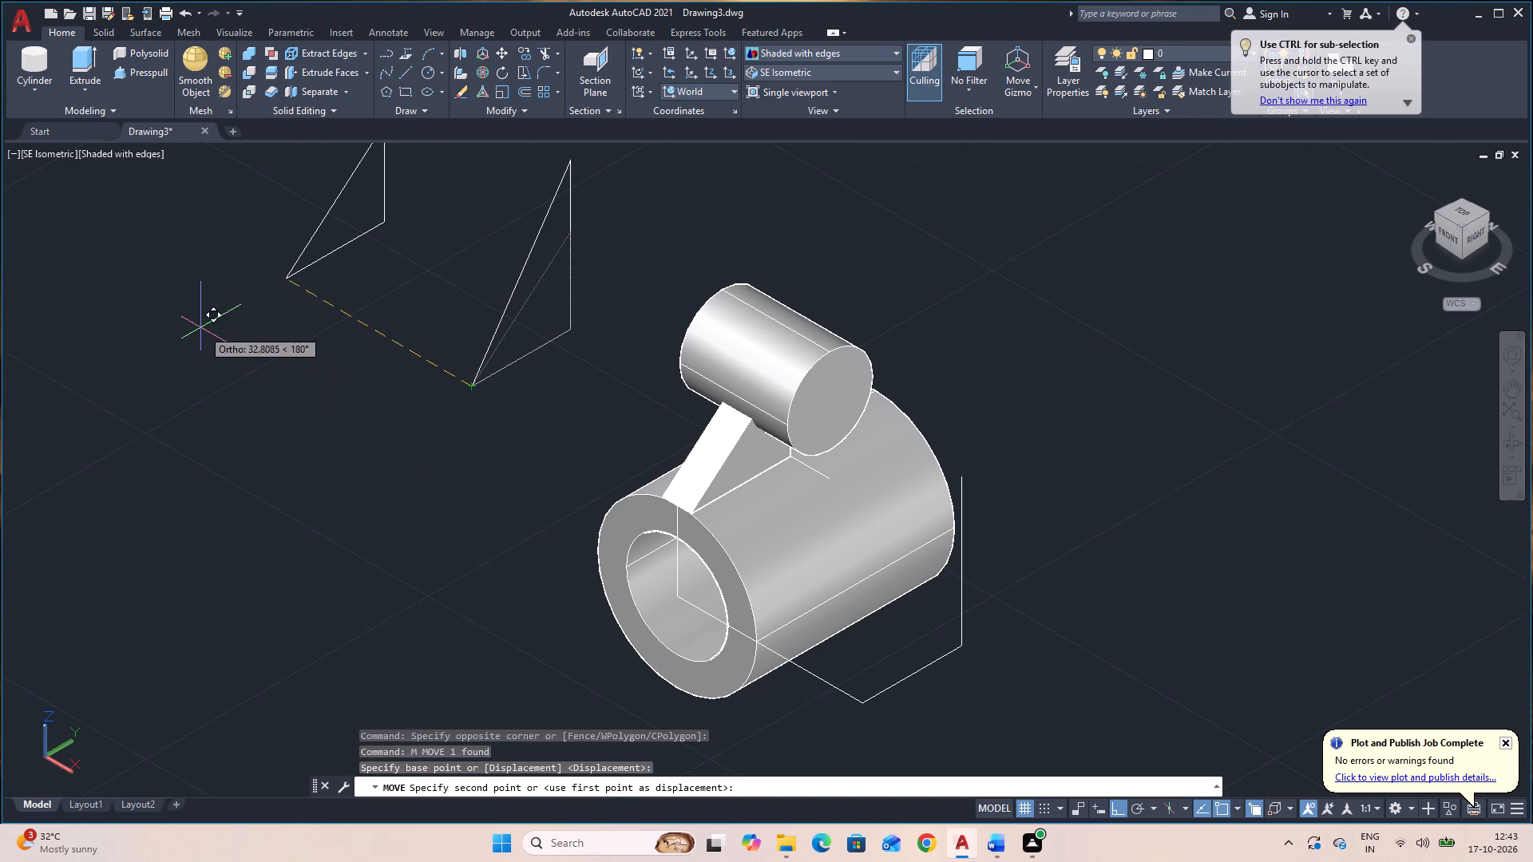
click(201, 328)
Join the three lines of the taller triangle into one polyline.
middle_drag(470, 424, 469, 453)
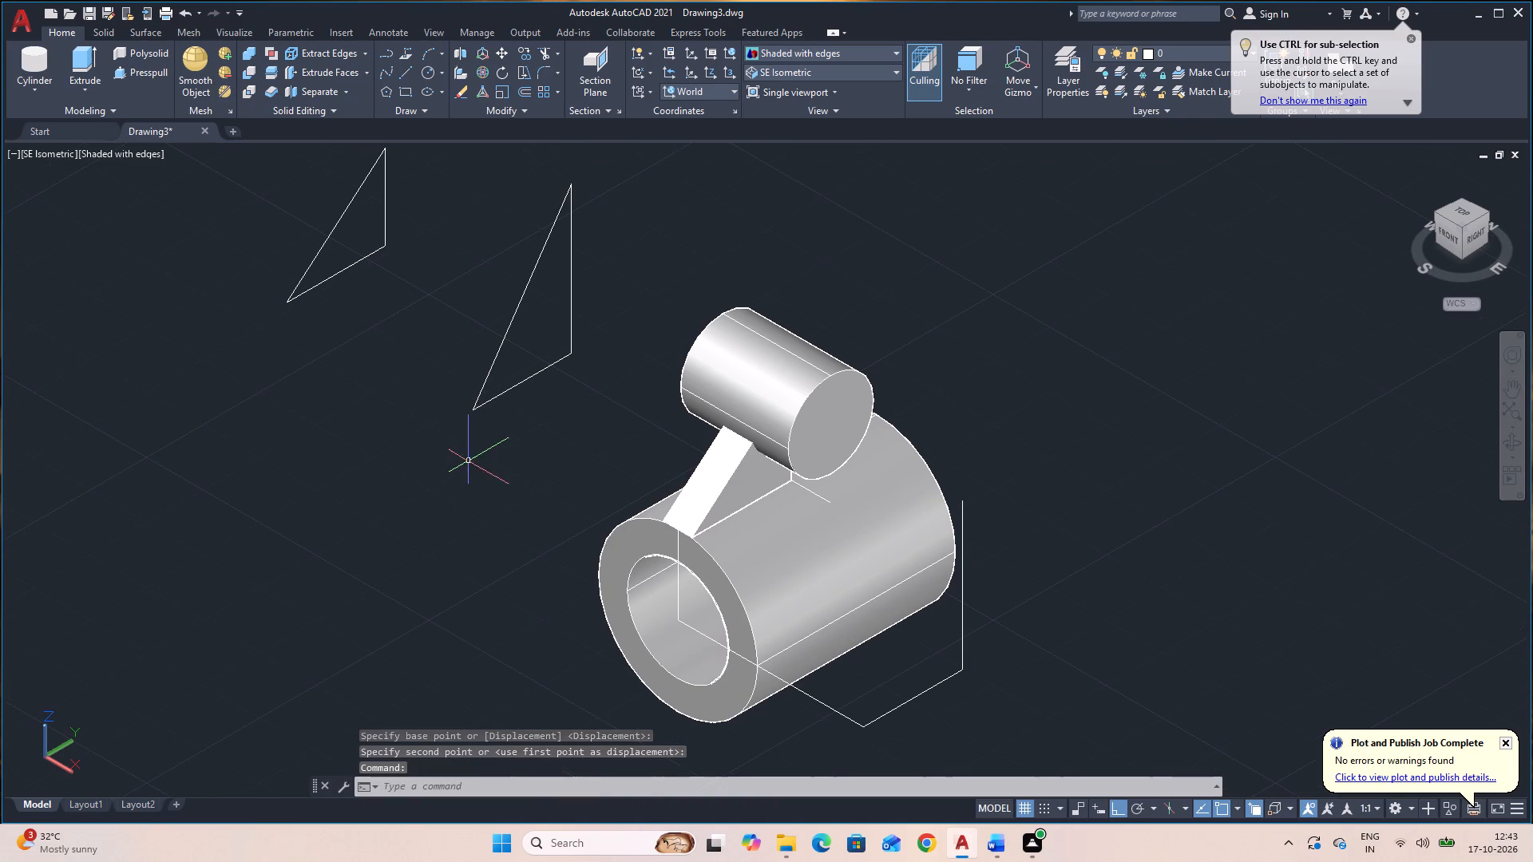
click(458, 468)
click(618, 176)
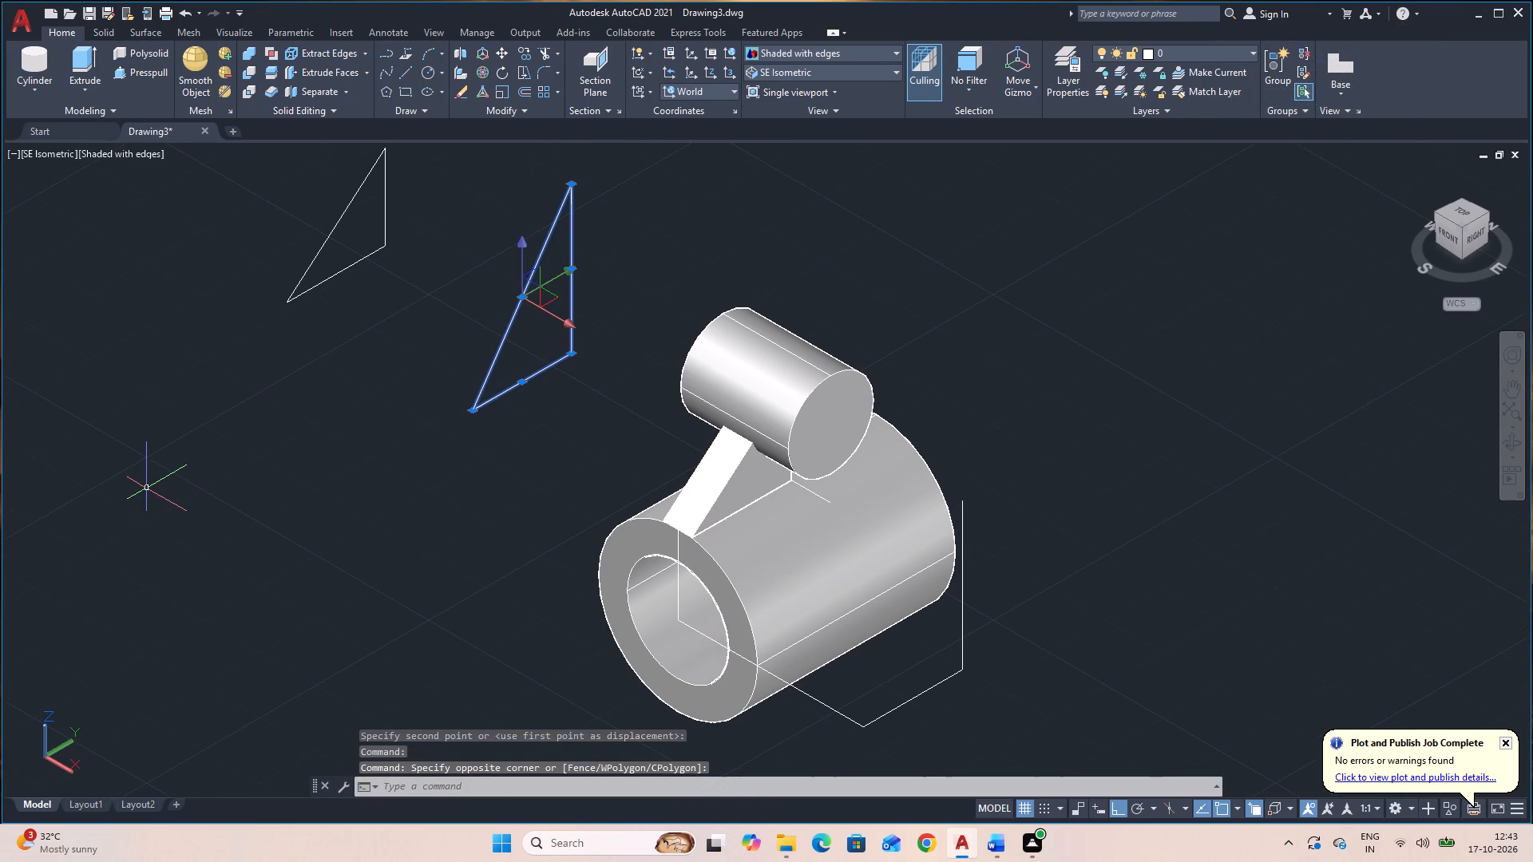
key(j)
key(space)
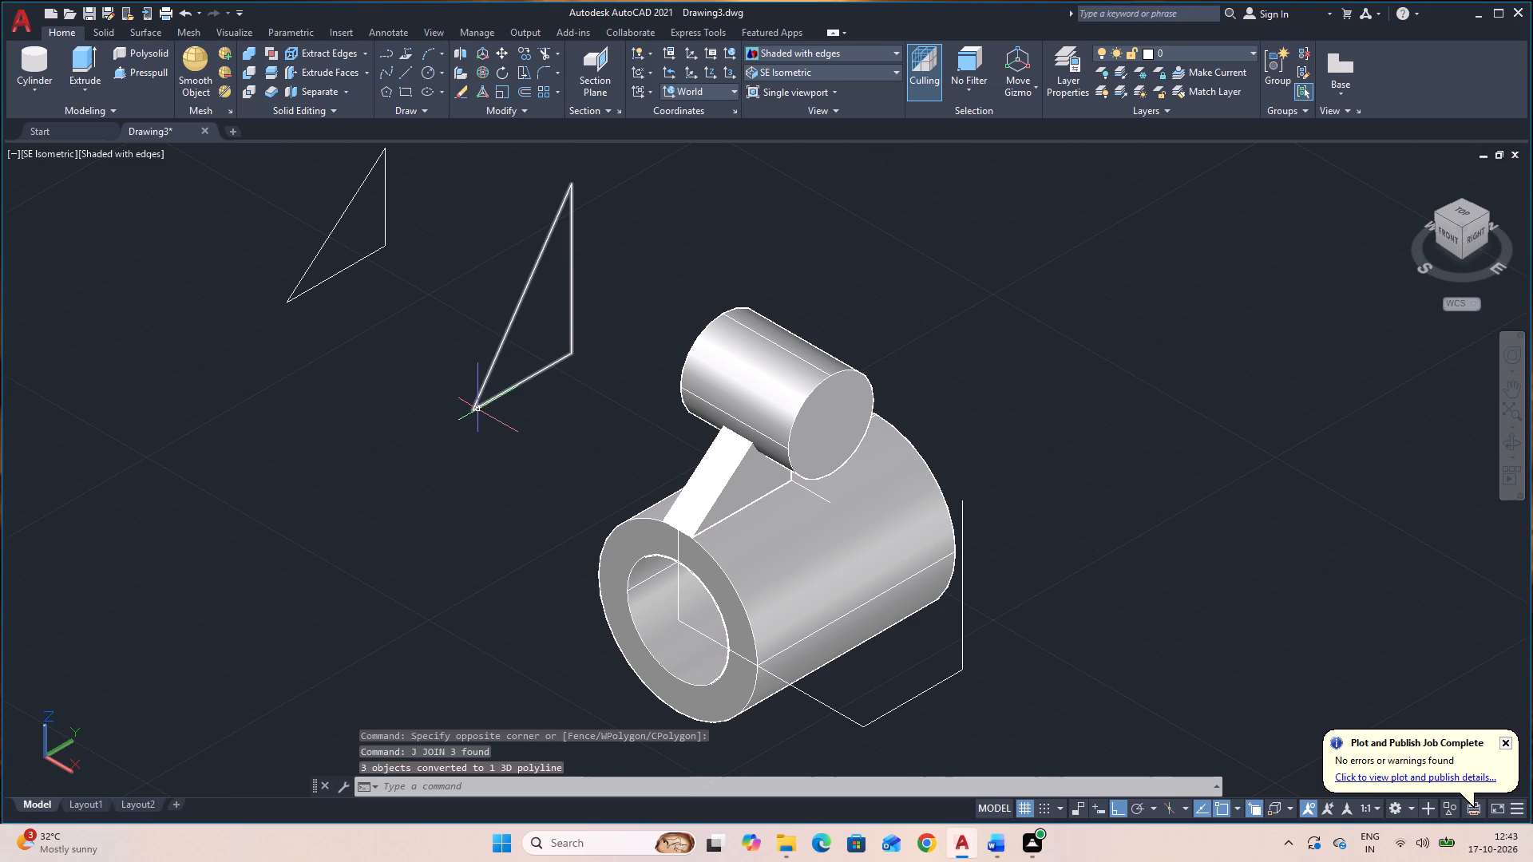
Presspull the taller triangle 5 to make a new solid rib, and end the command.
click(147, 70)
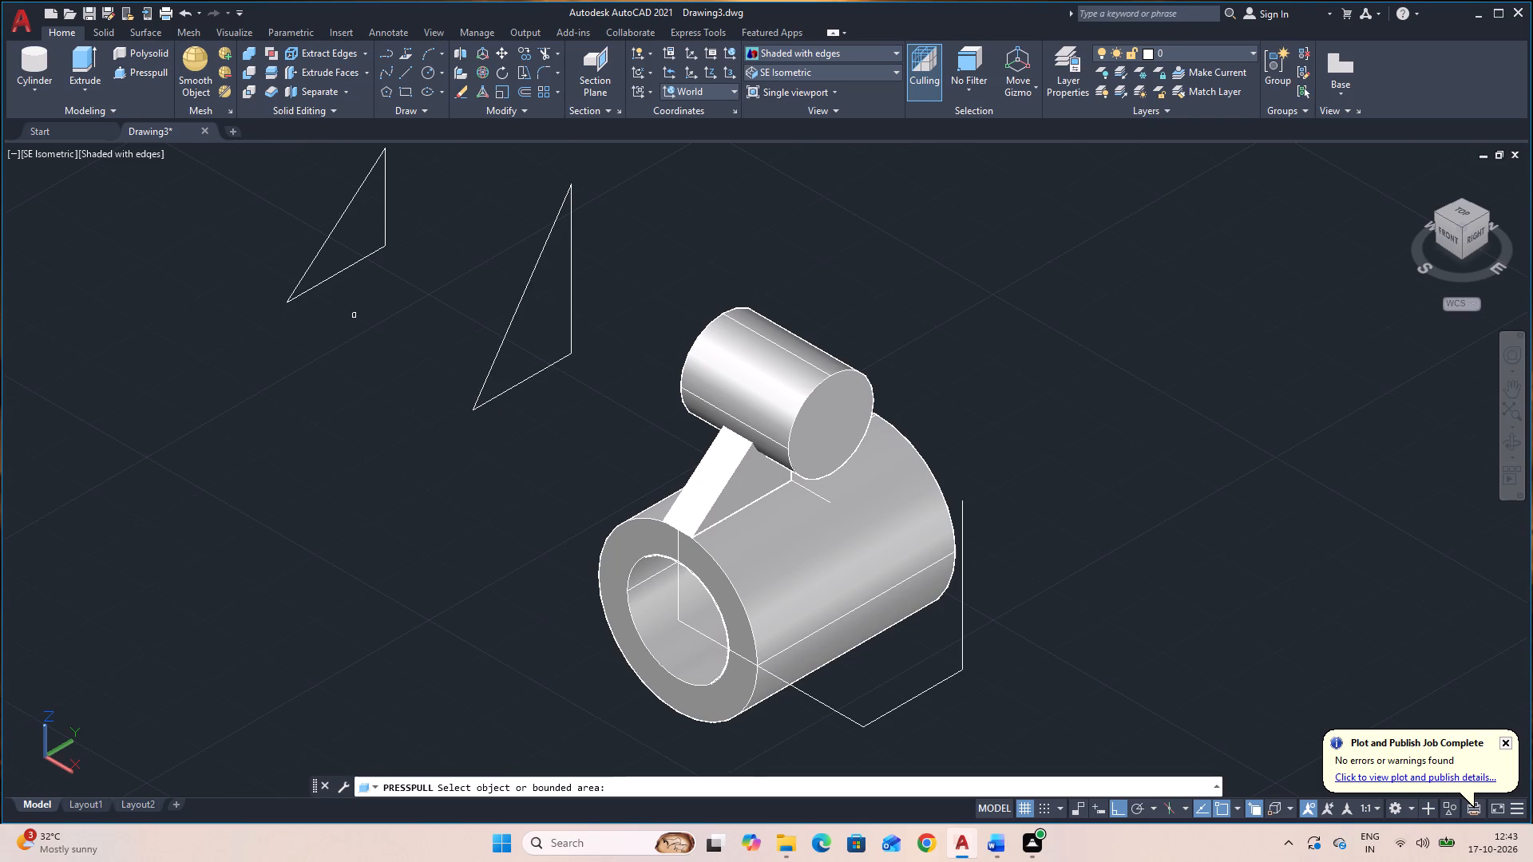
click(500, 344)
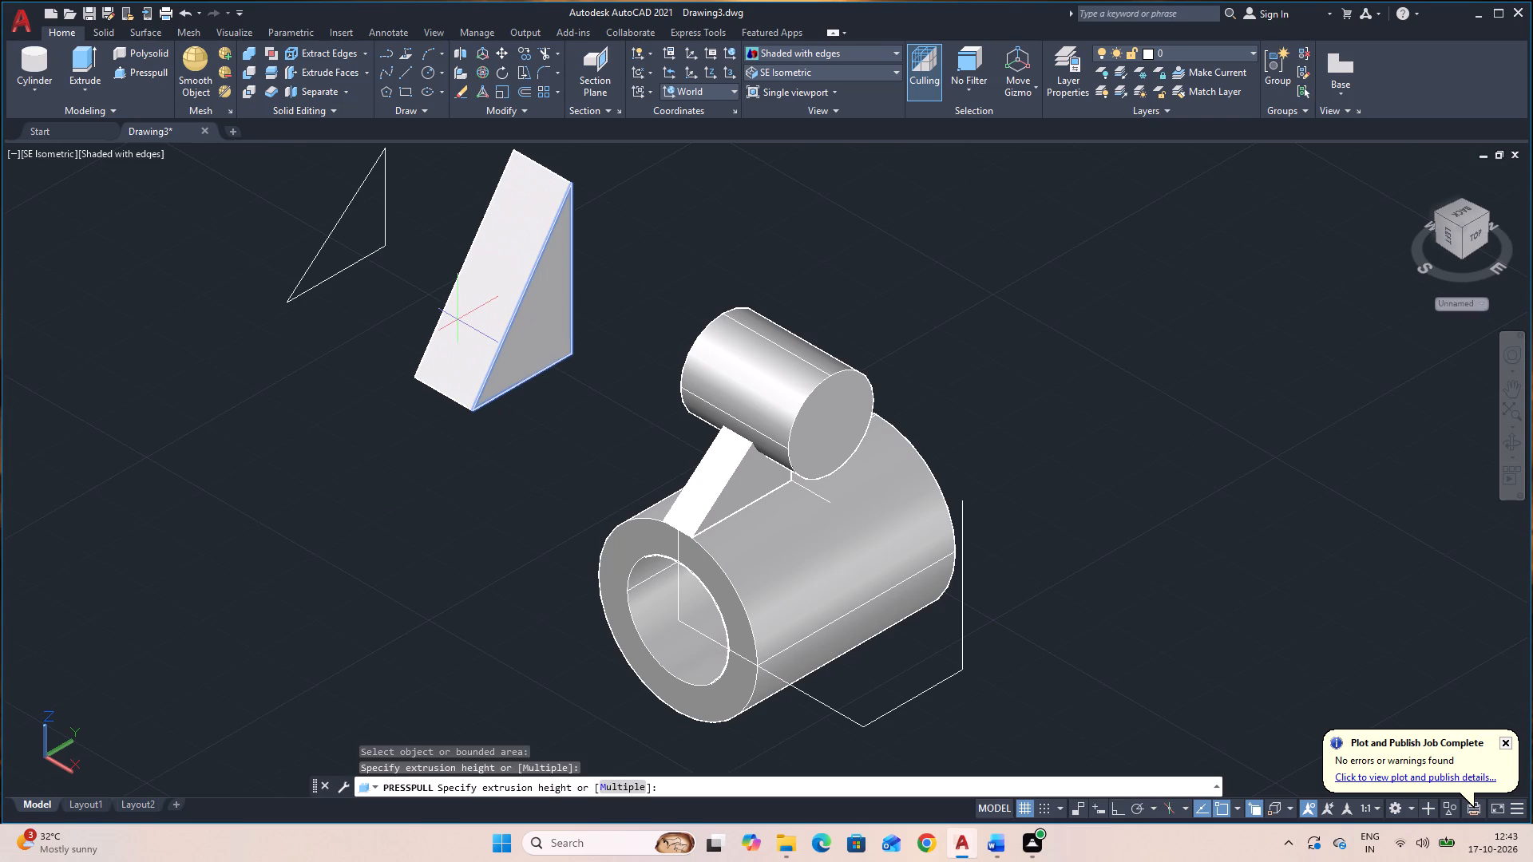
key(5)
key(Return)
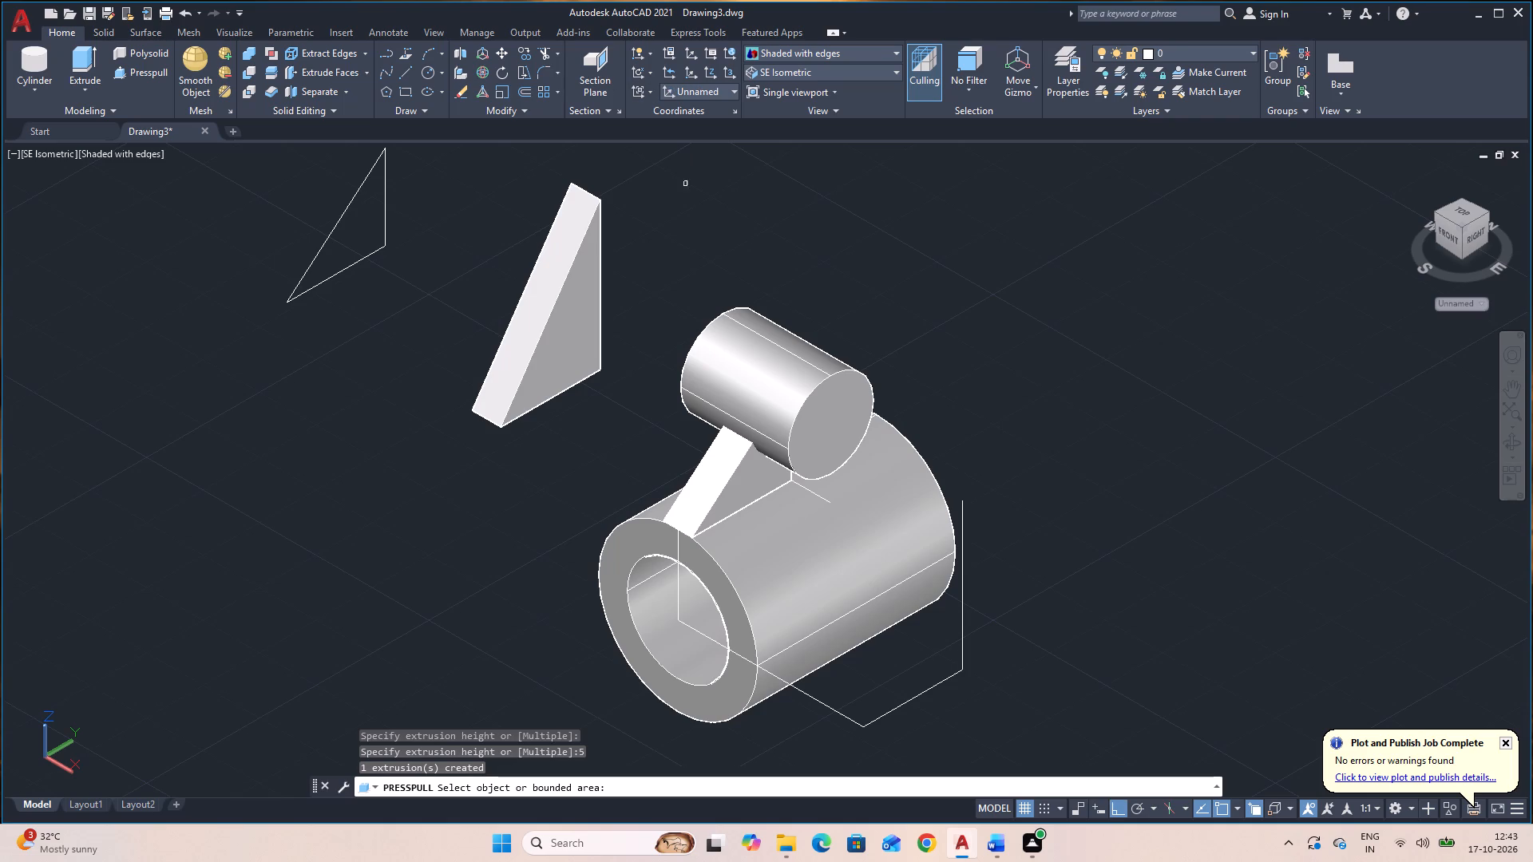
key(grave)
key(grave)
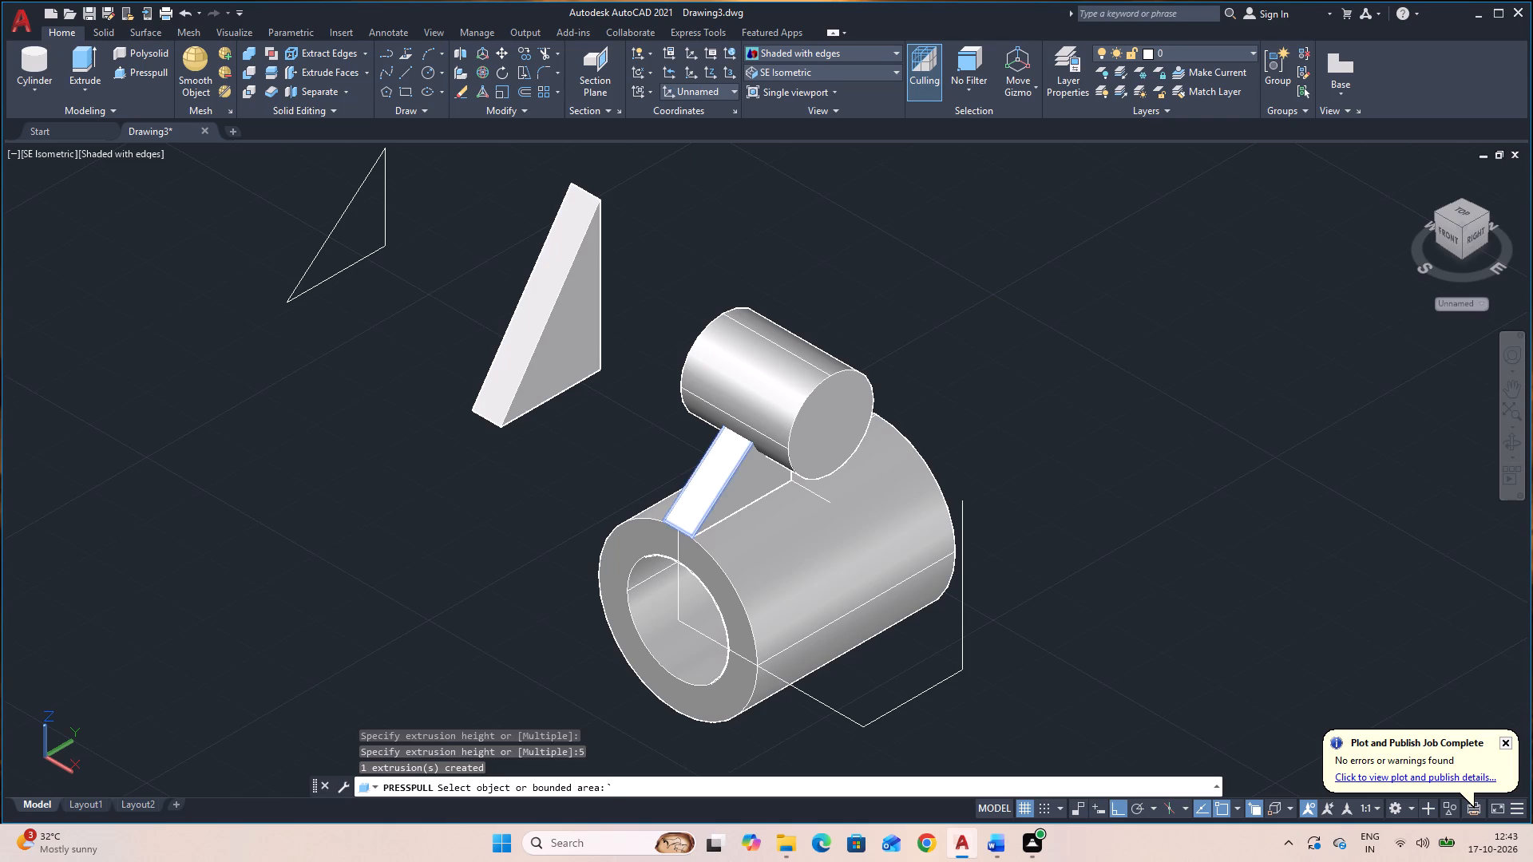
key(Escape)
key(Escape)
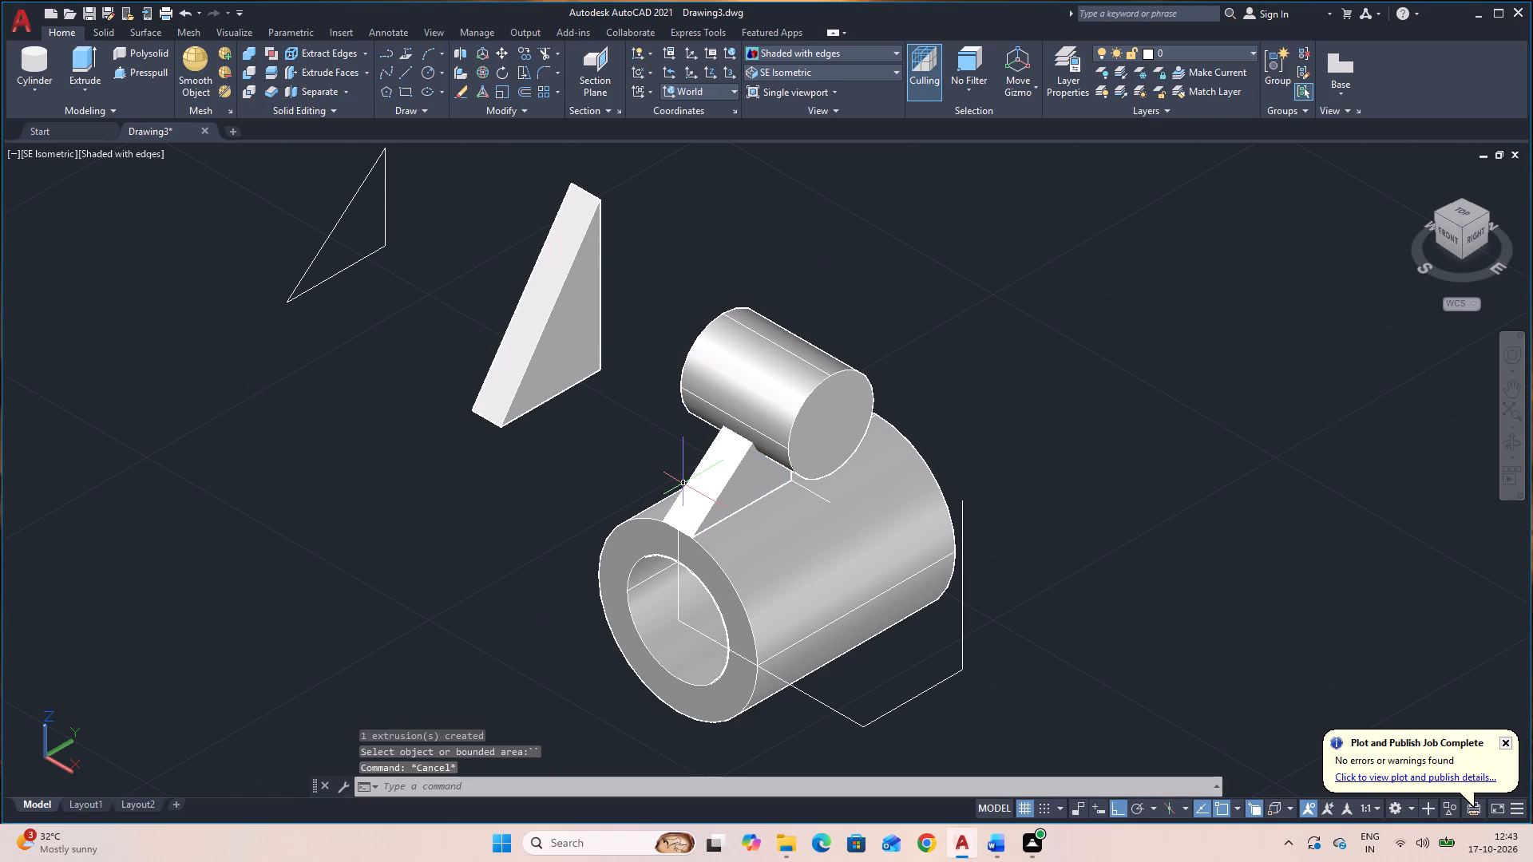
Delete the old, shorter rib standing on the hollow cylinder.
click(733, 487)
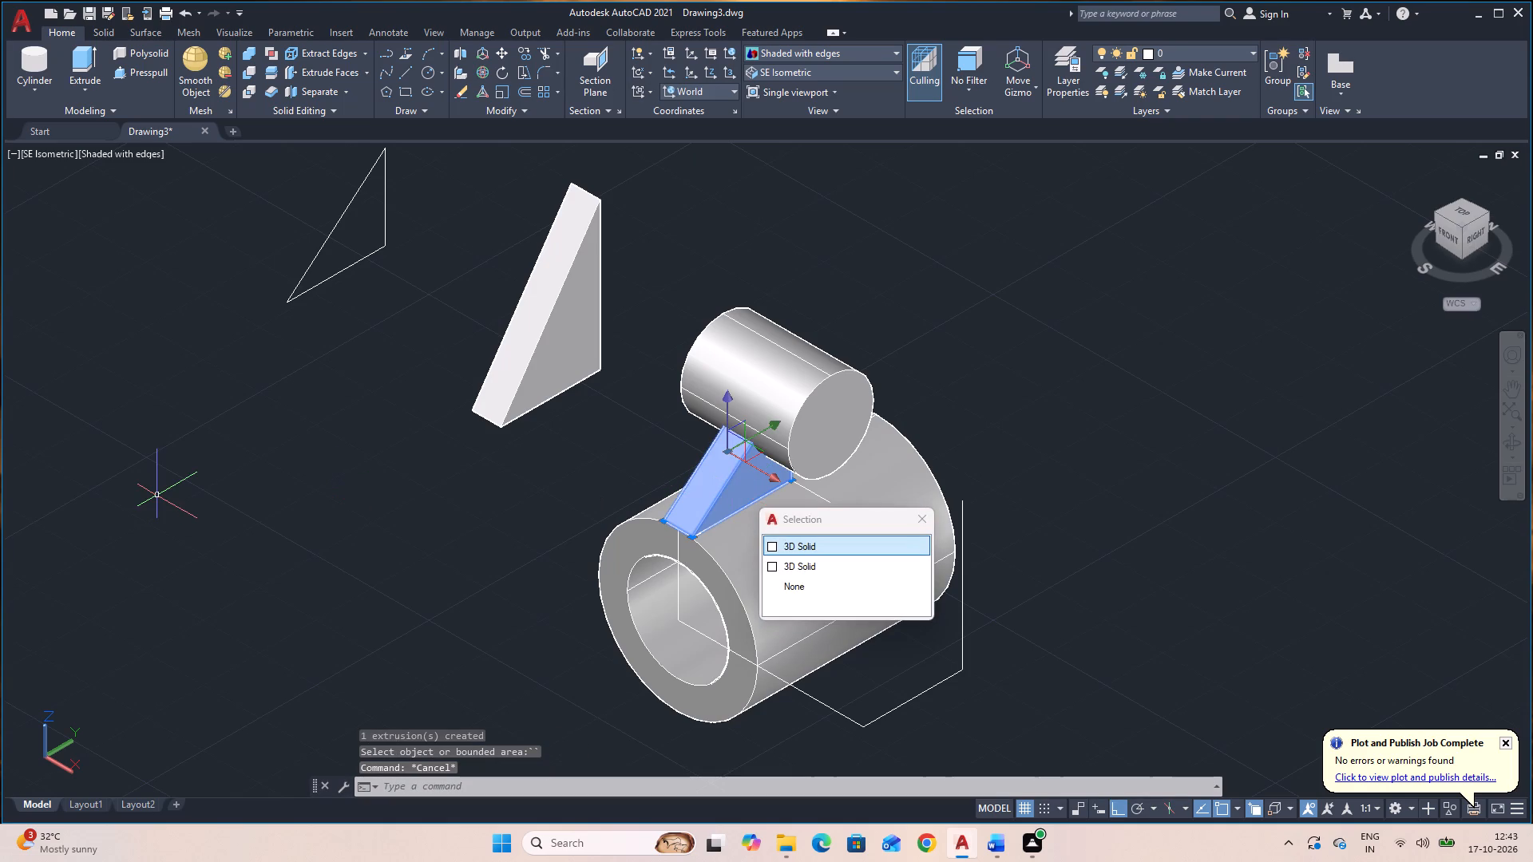
key(Delete)
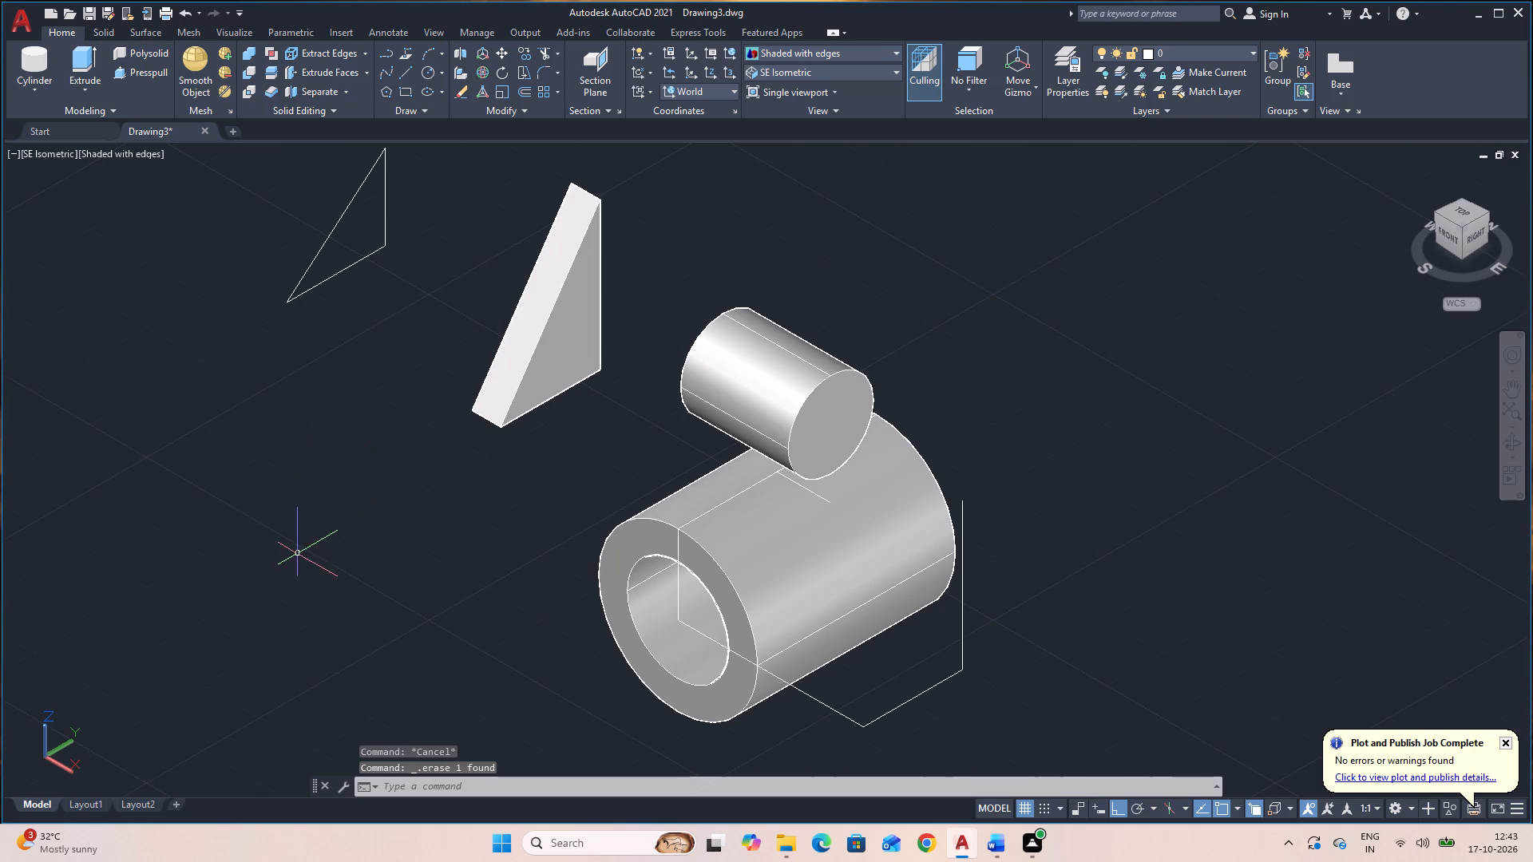
Move the new triangular rib from the midpoint of its lower front edge to the top point of the hollow cylinder's front face.
click(515, 383)
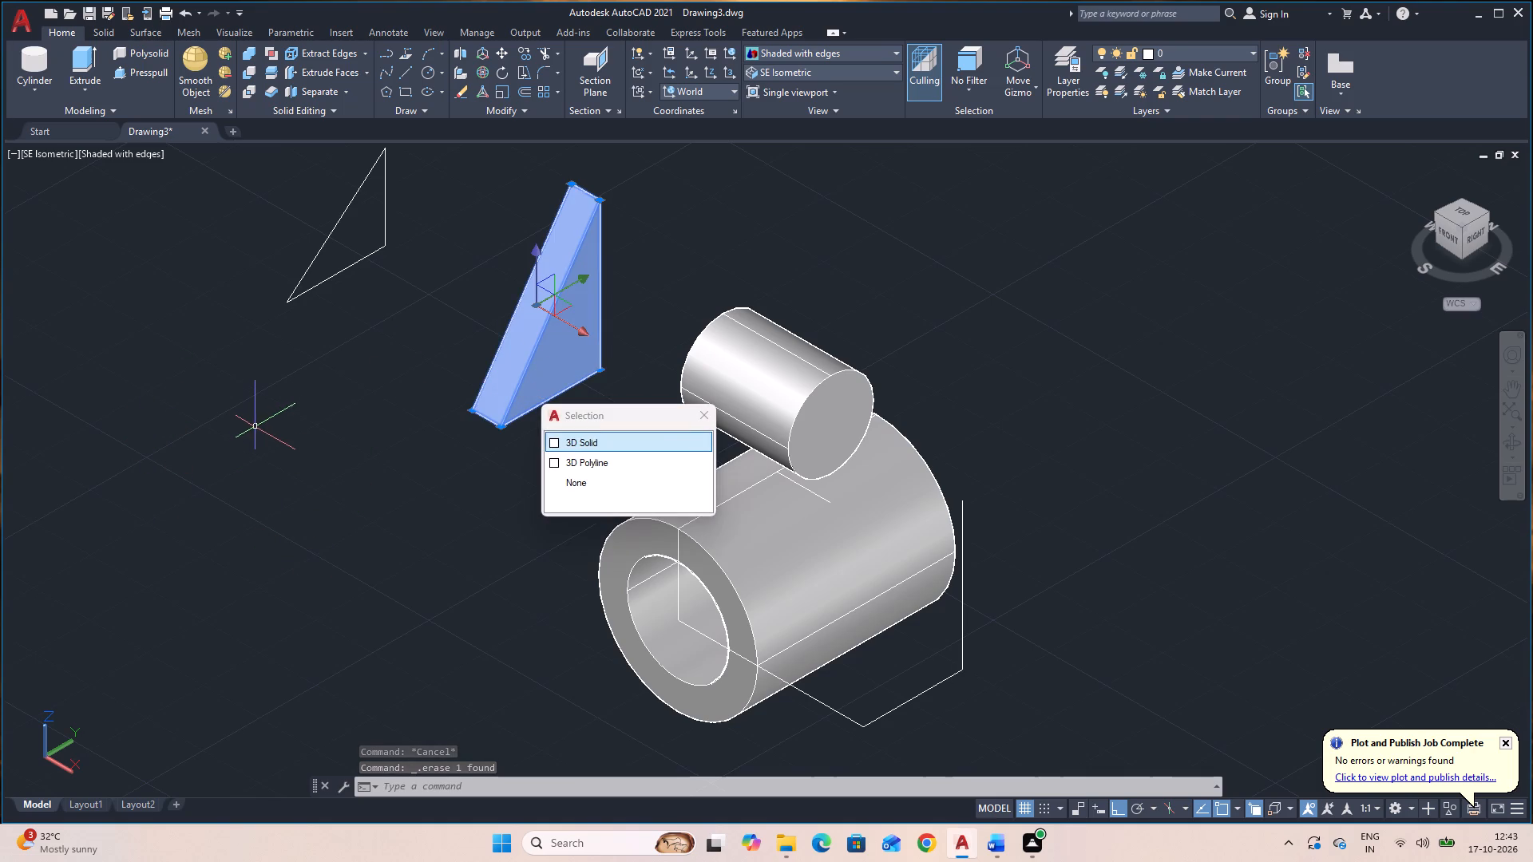
text(M)
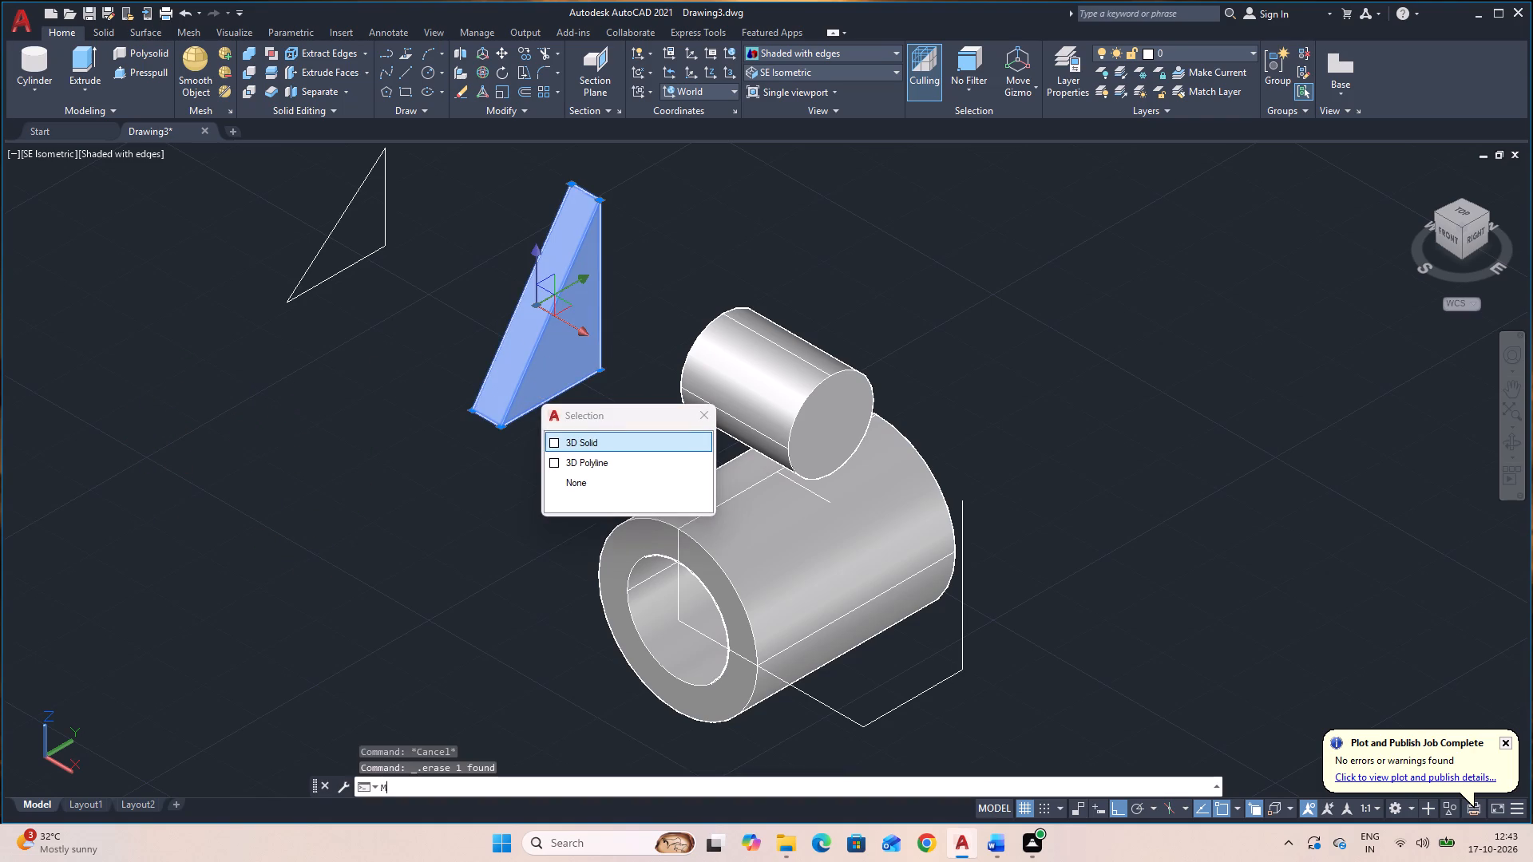
key(space)
key(space)
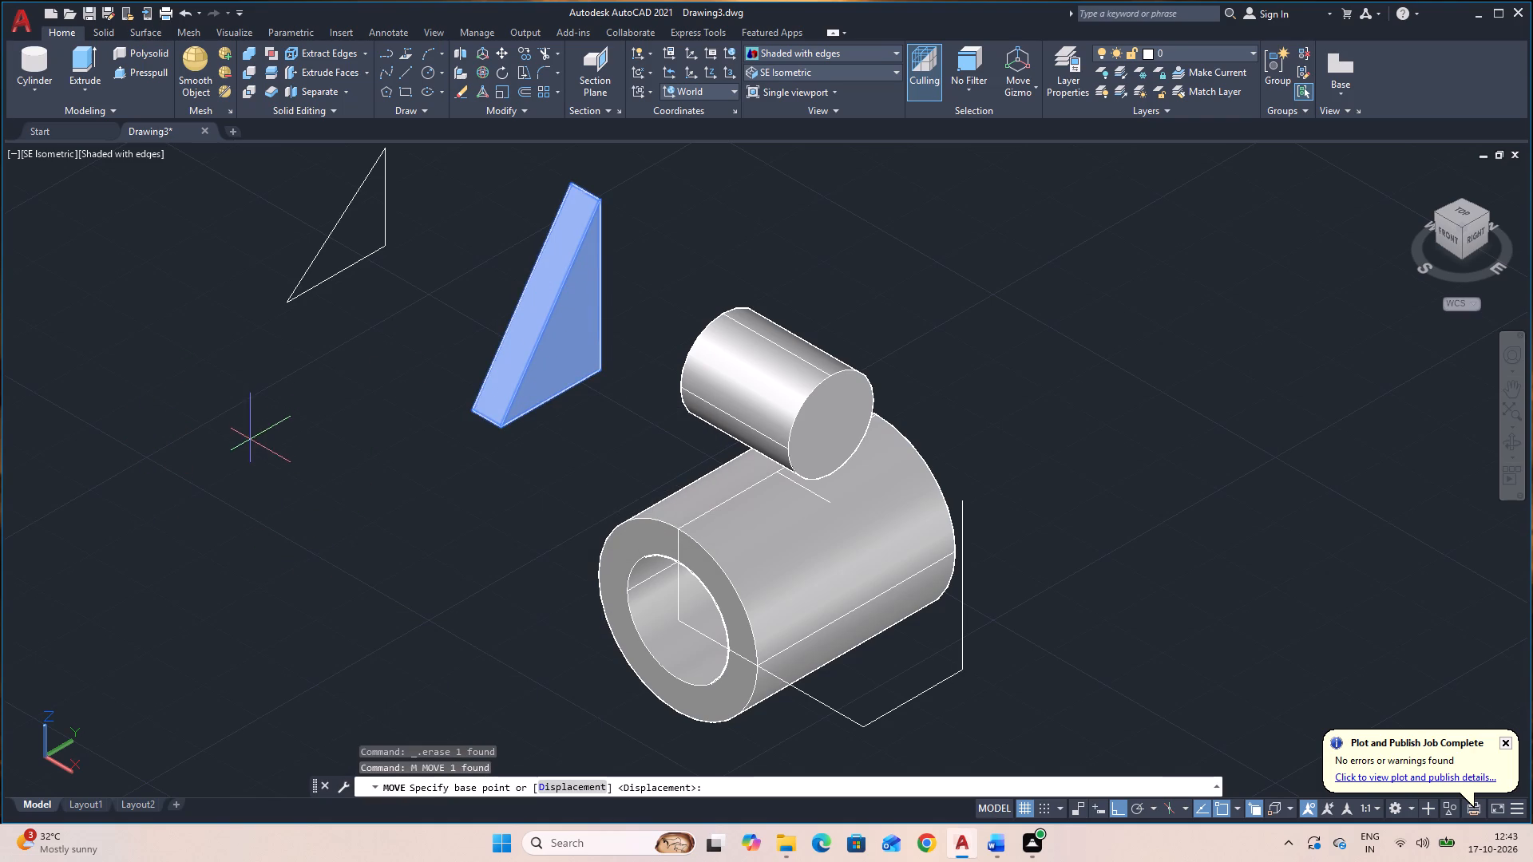
click(484, 419)
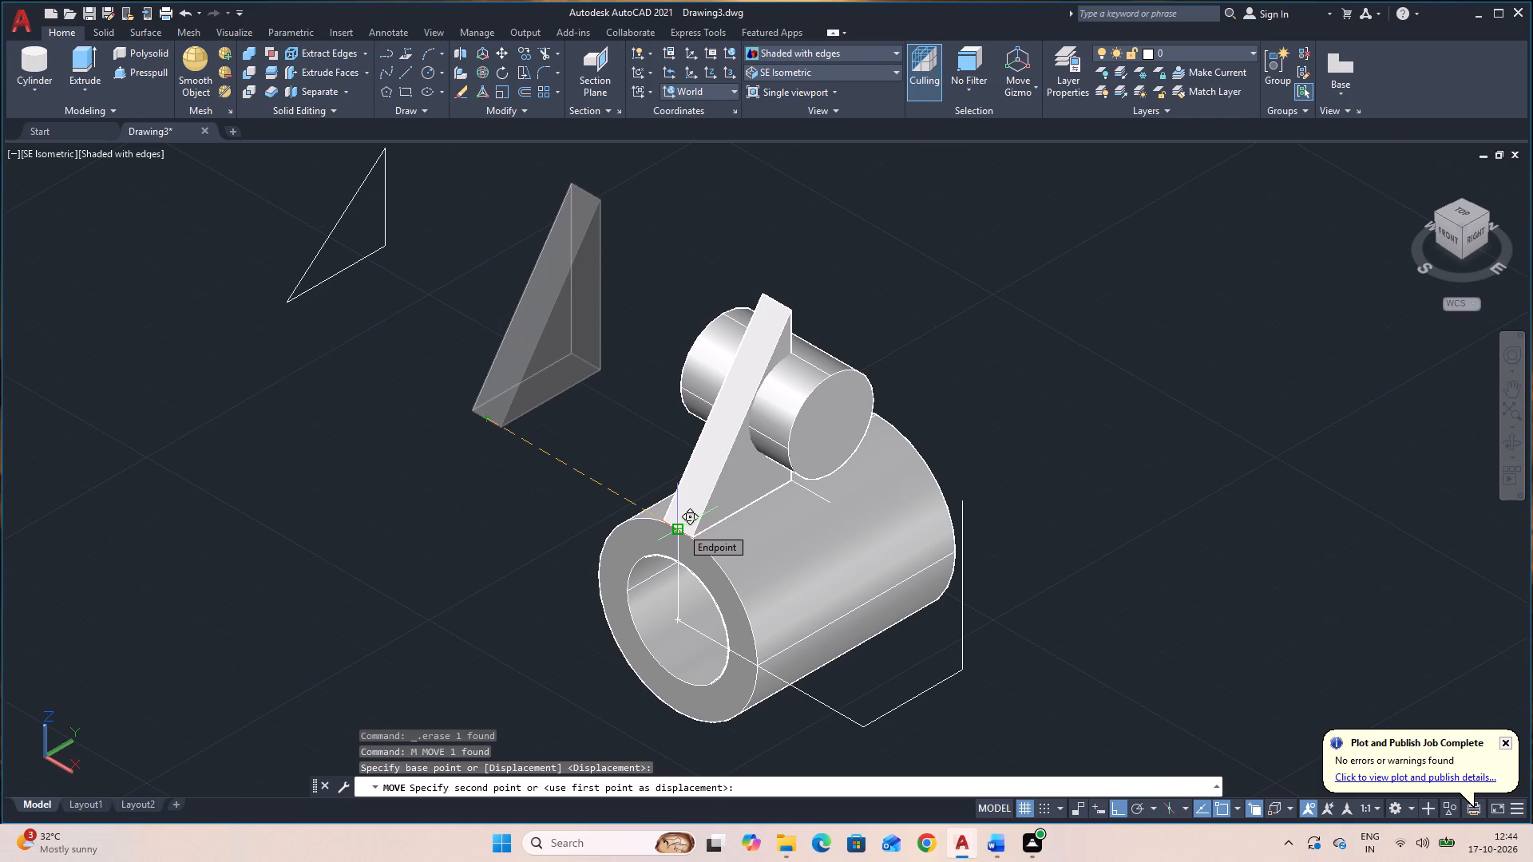
click(681, 527)
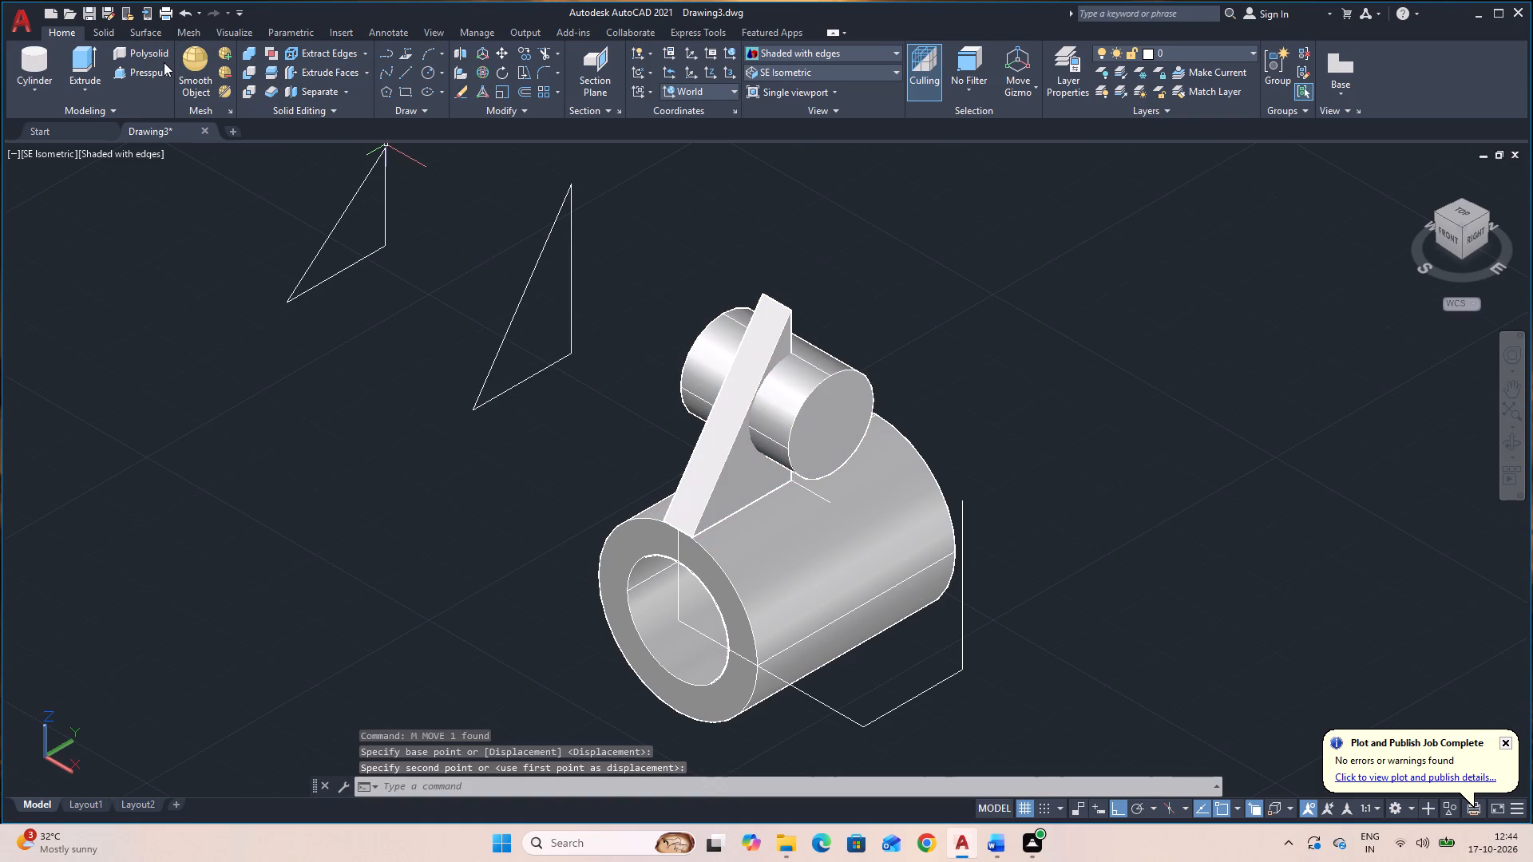
Presspull the rib's underside down into the hollow cylinder to close the gap between them, and end the command.
click(138, 75)
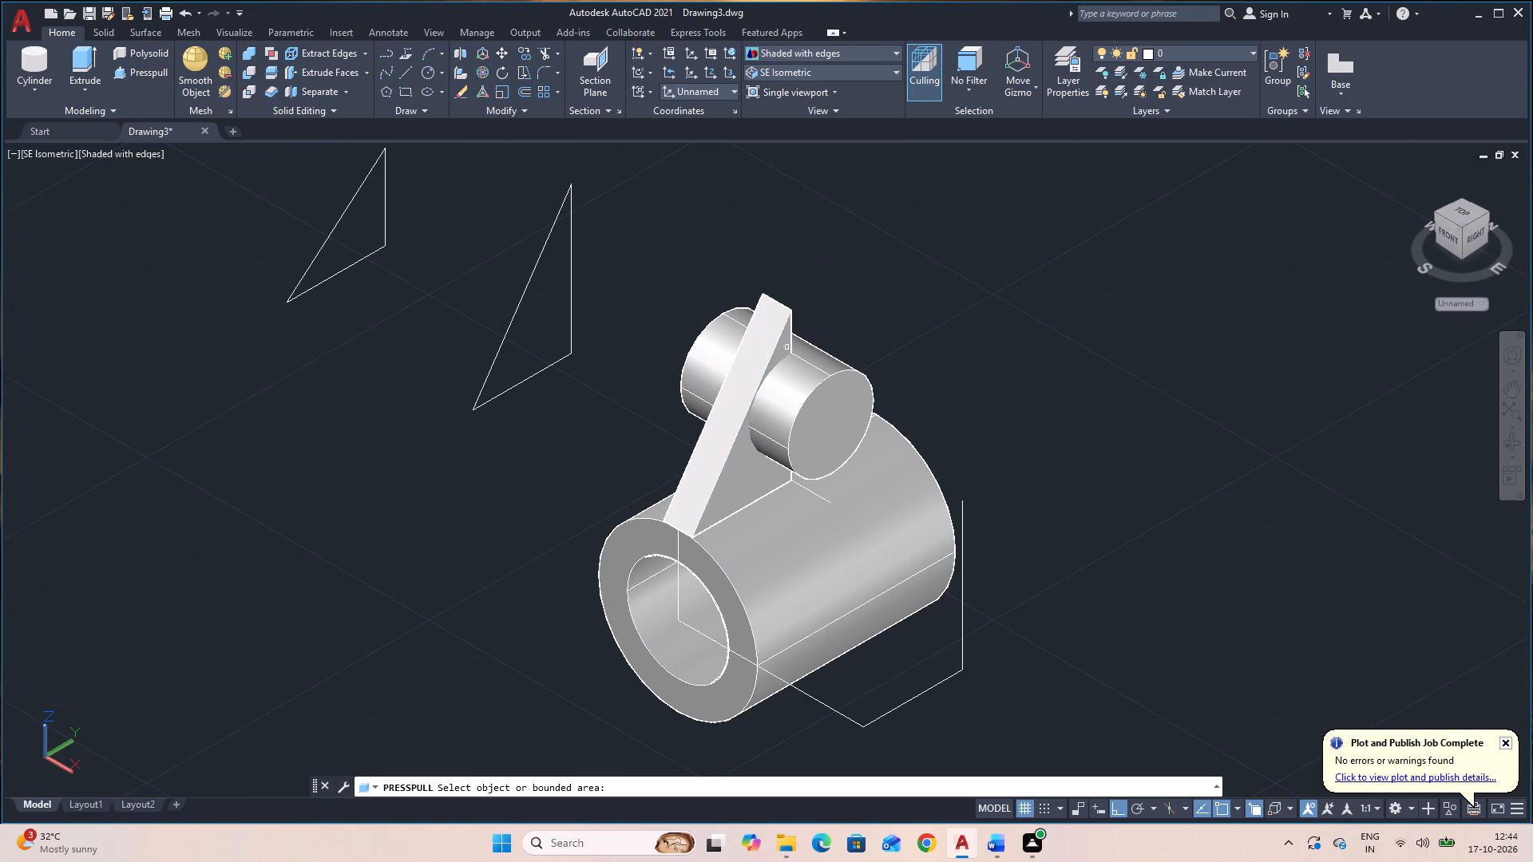
scroll(782, 351, up, 4)
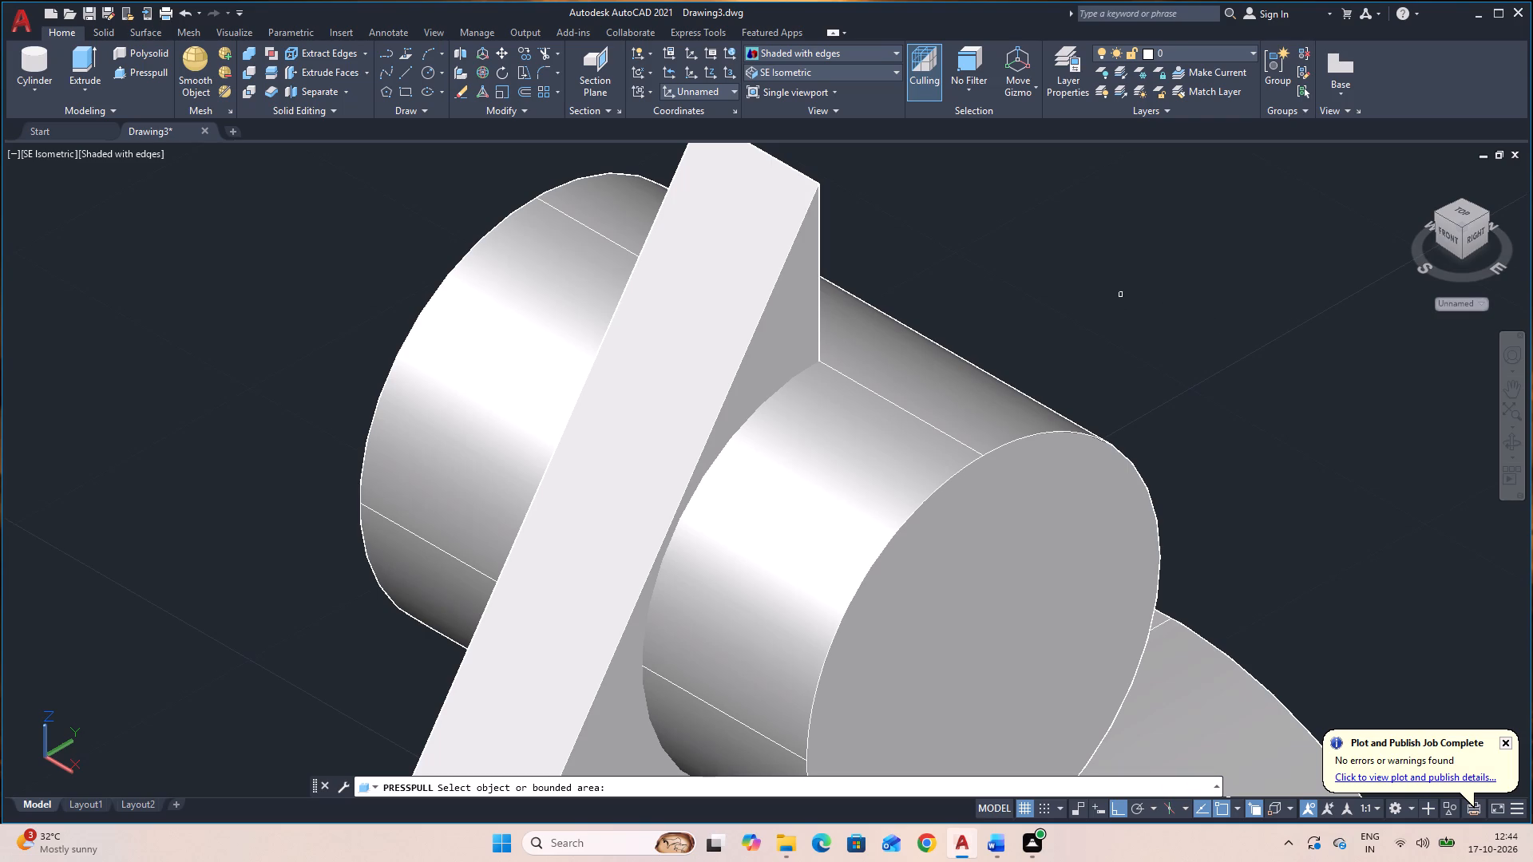
scroll(1111, 287, down, 3)
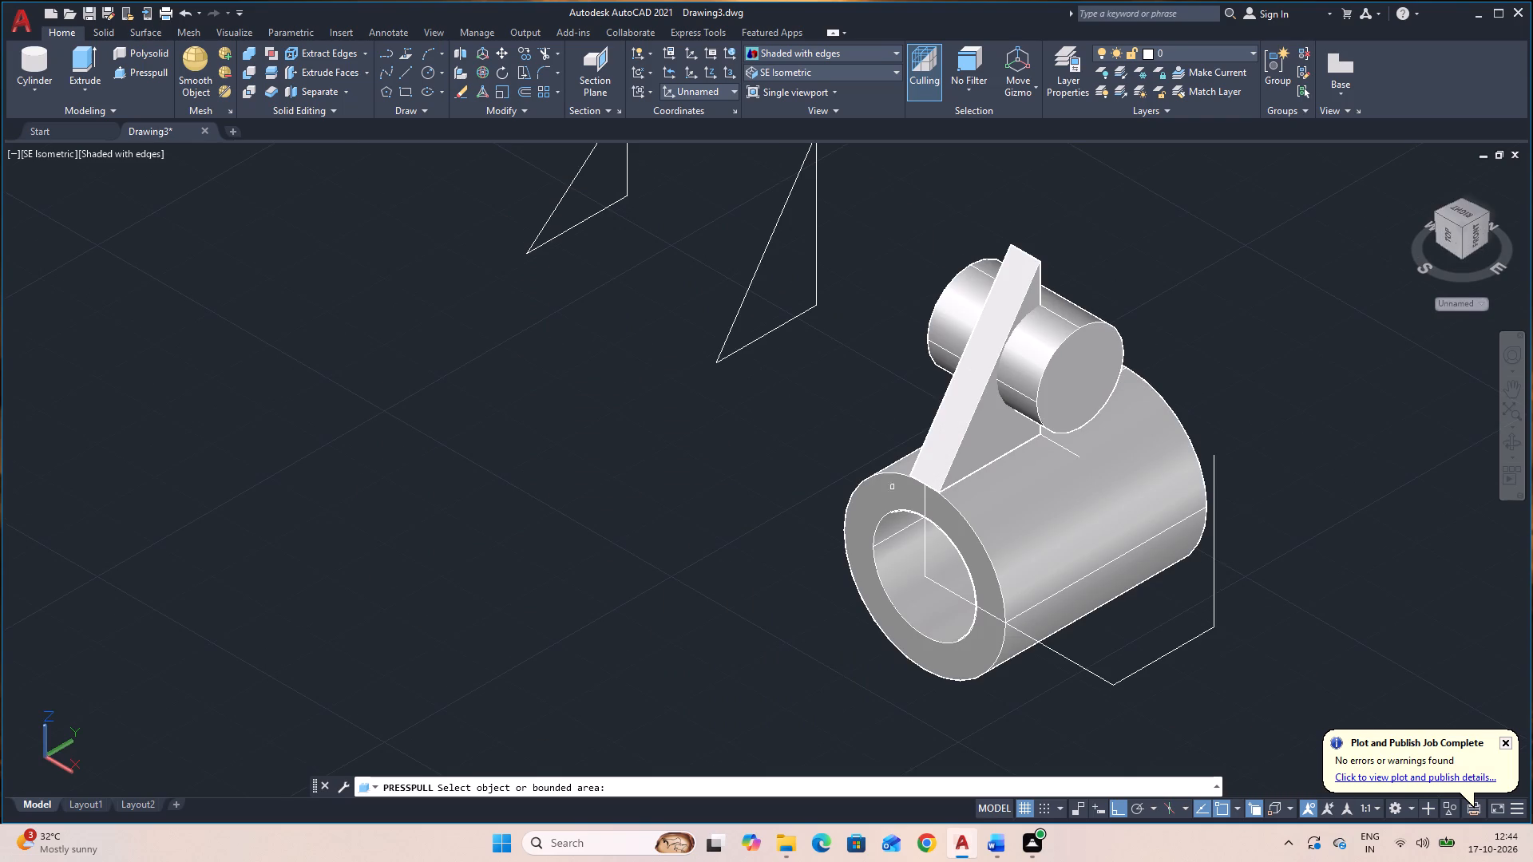
scroll(1004, 486, up, 5)
scroll(612, 500, up, 4)
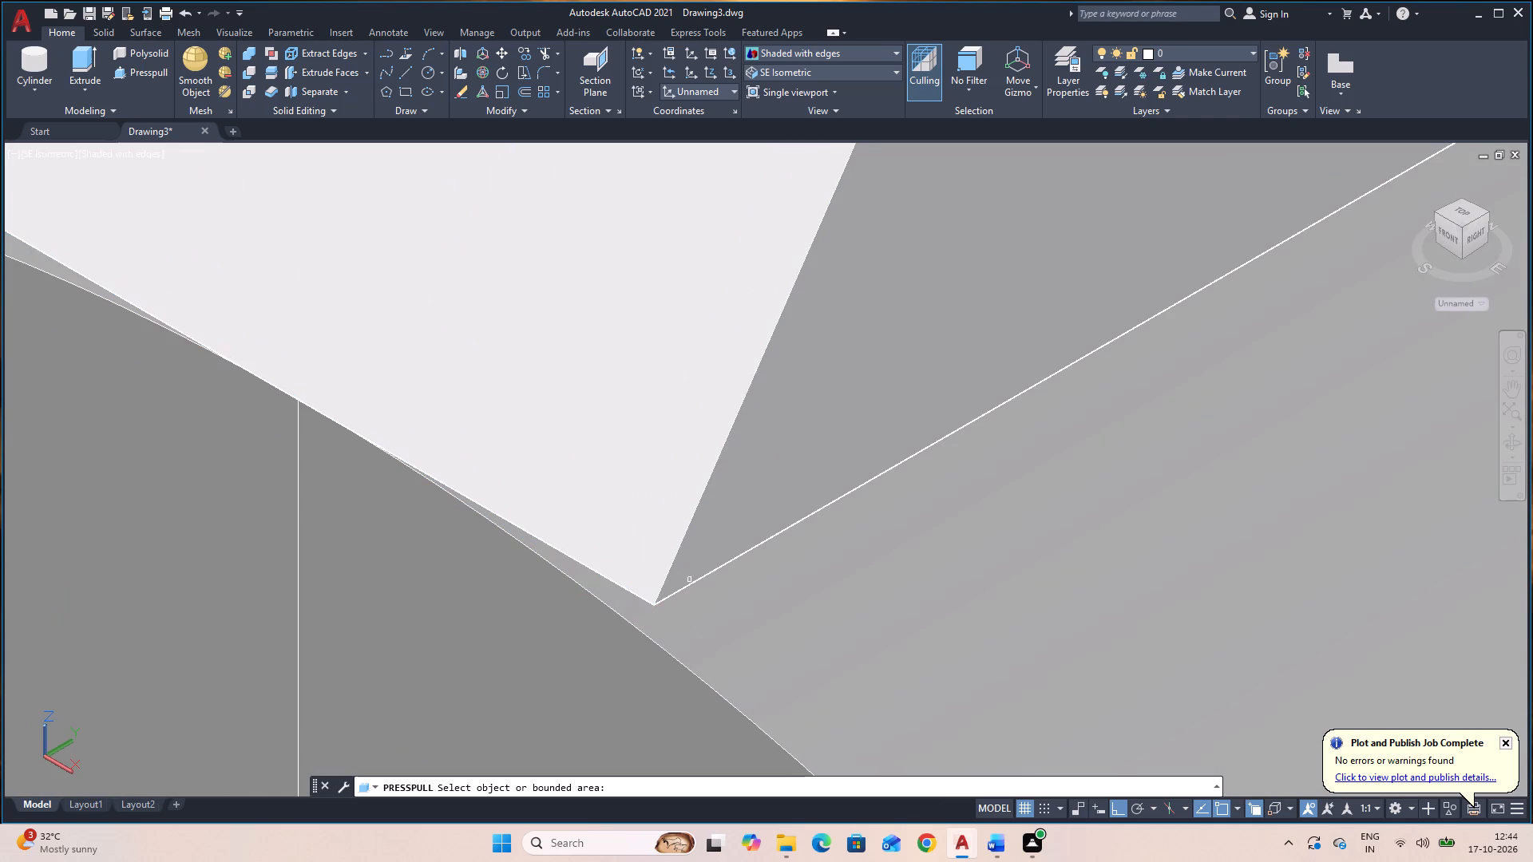
scroll(1023, 526, down, 10)
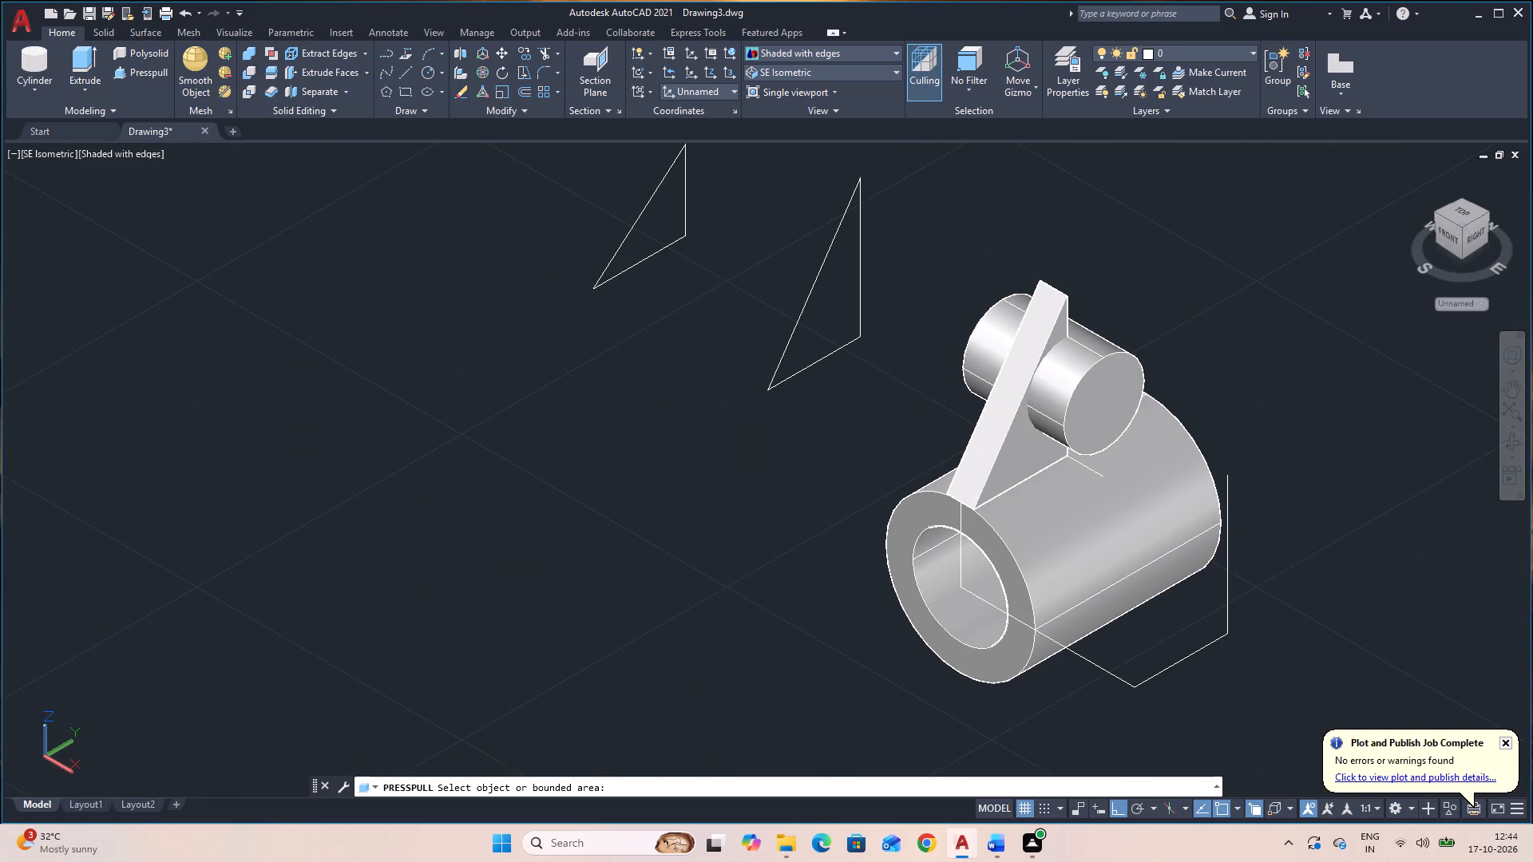
click(1511, 437)
drag(1228, 677, 1229, 530)
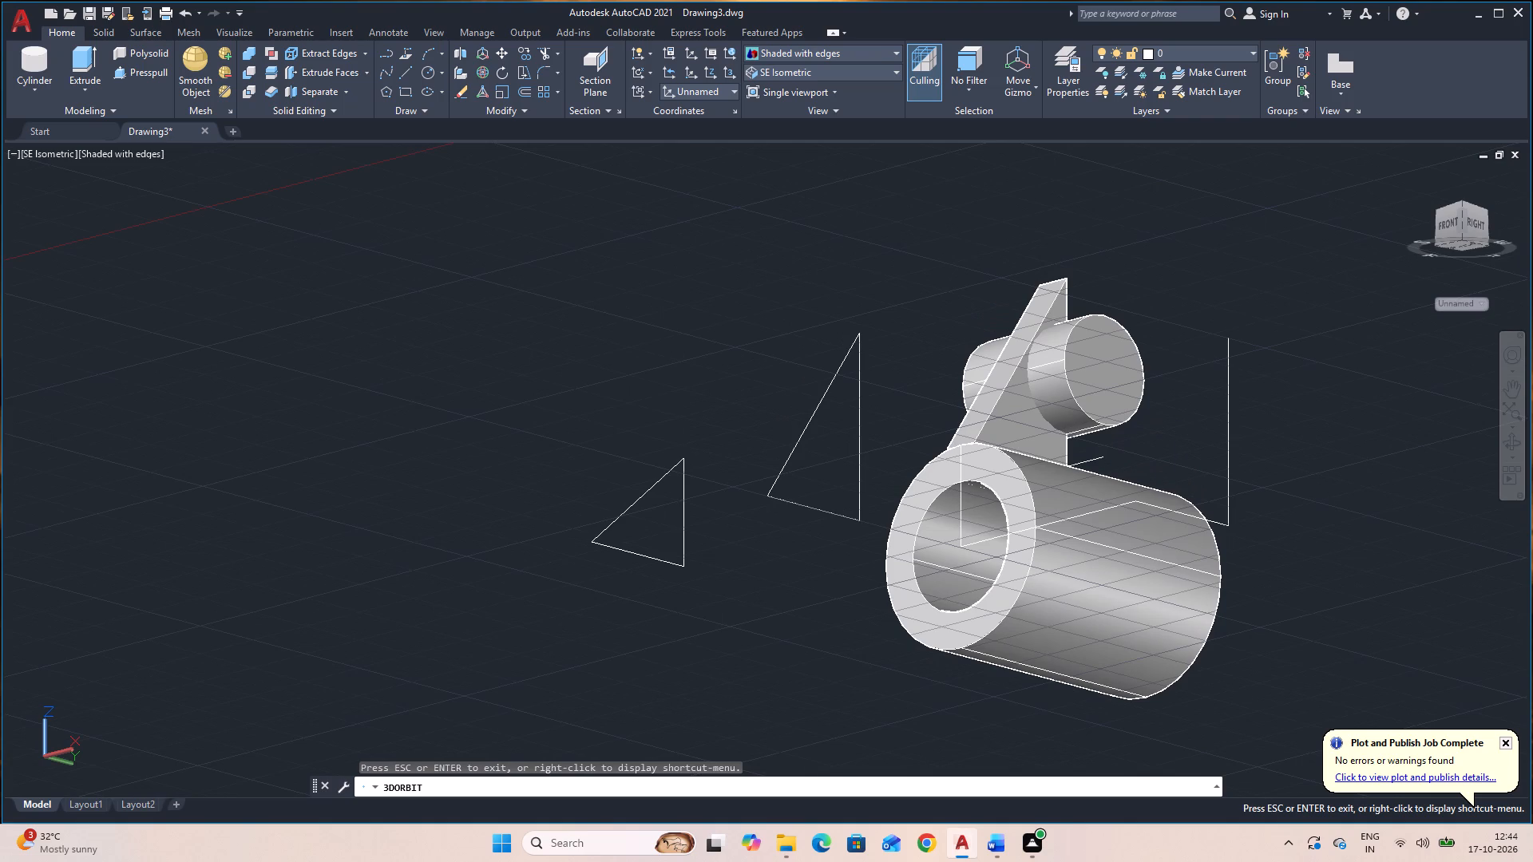
scroll(980, 480, up, 13)
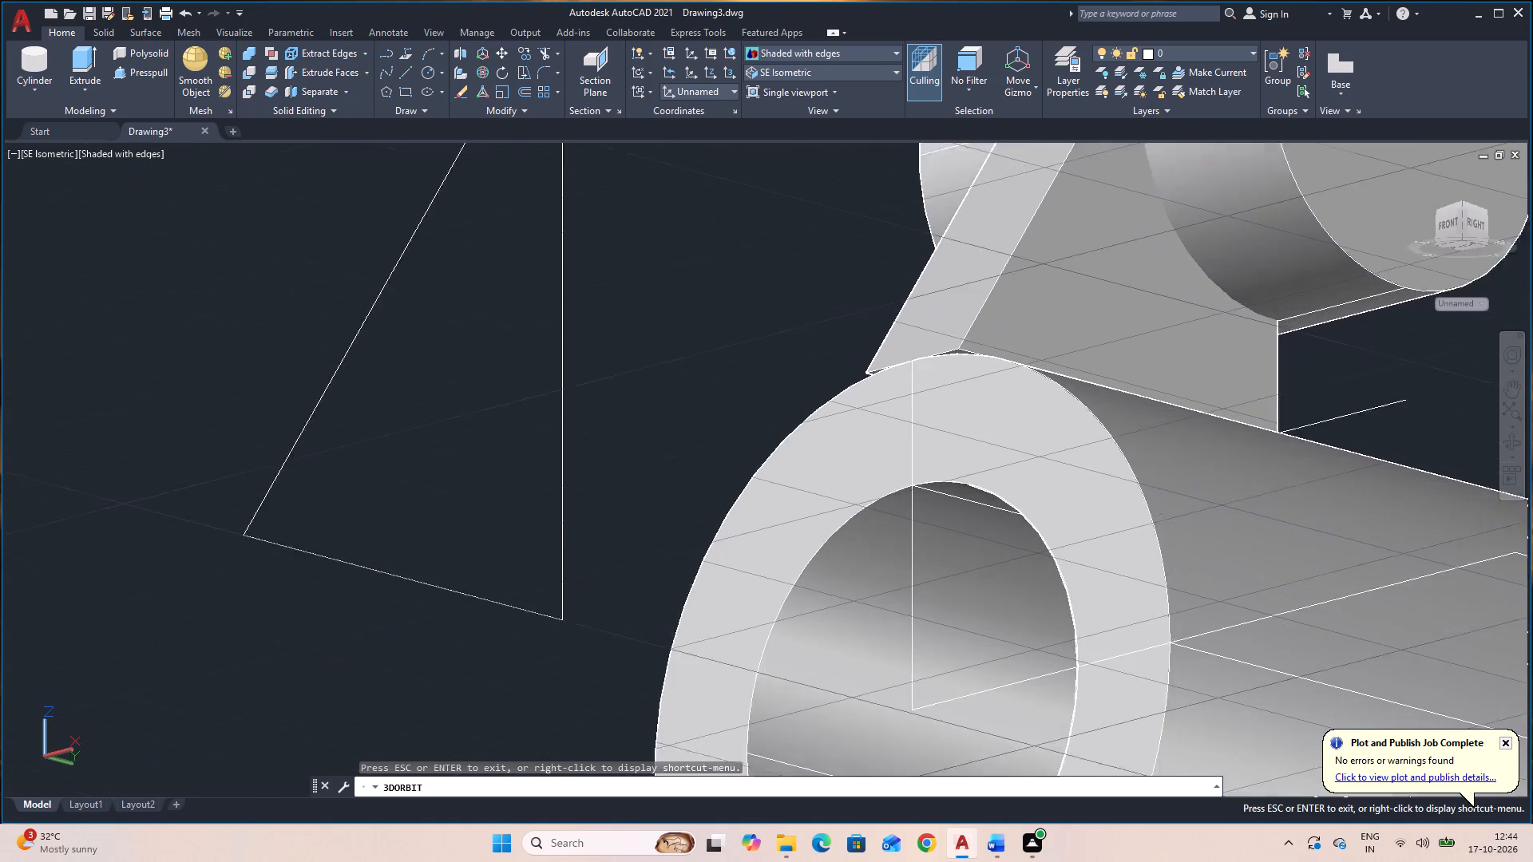
scroll(980, 480, up, 6)
key(space)
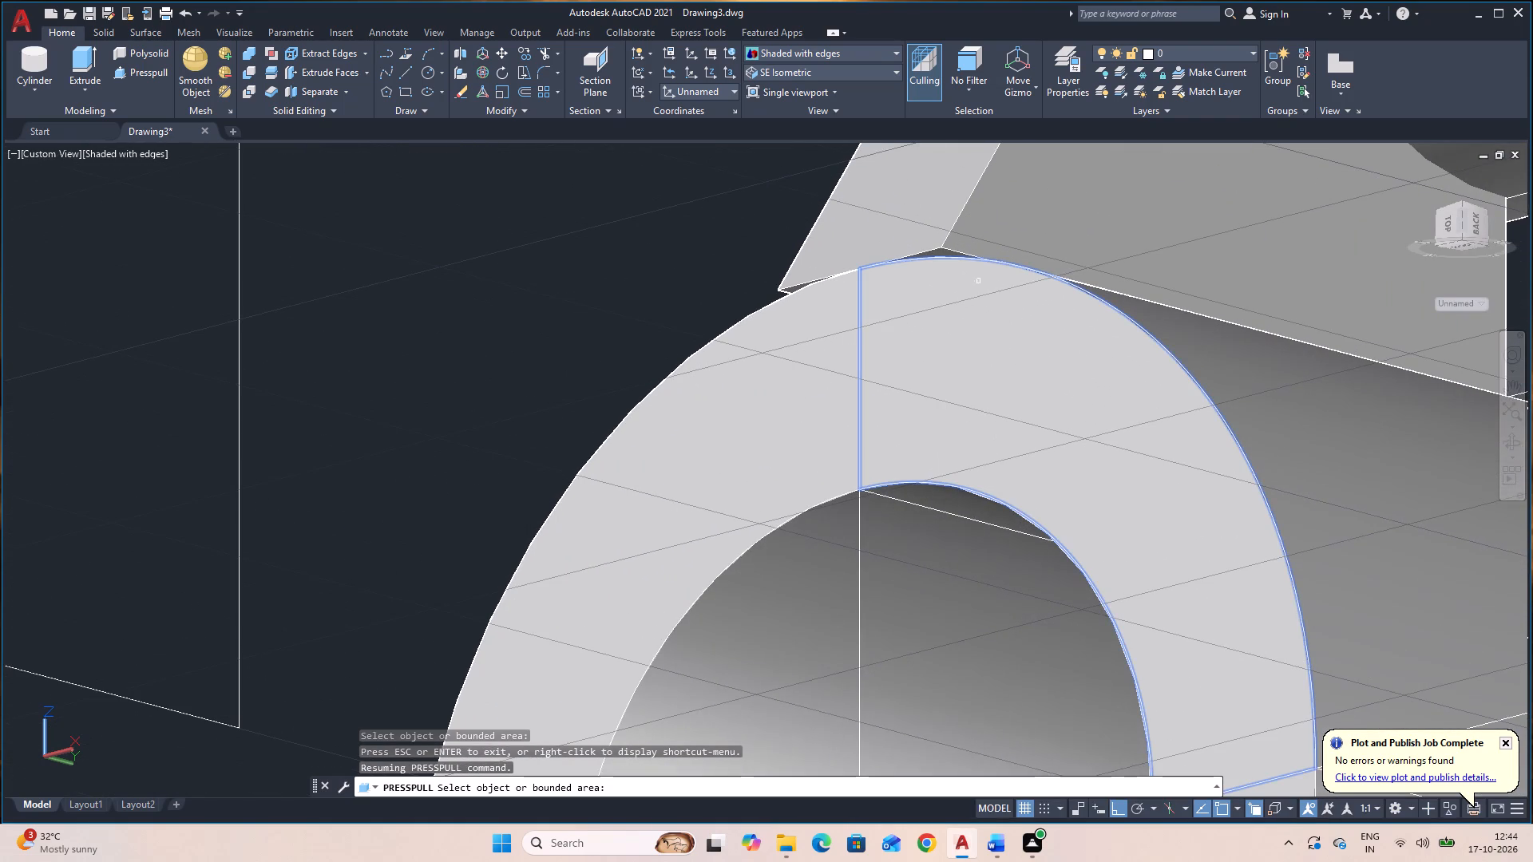
click(940, 251)
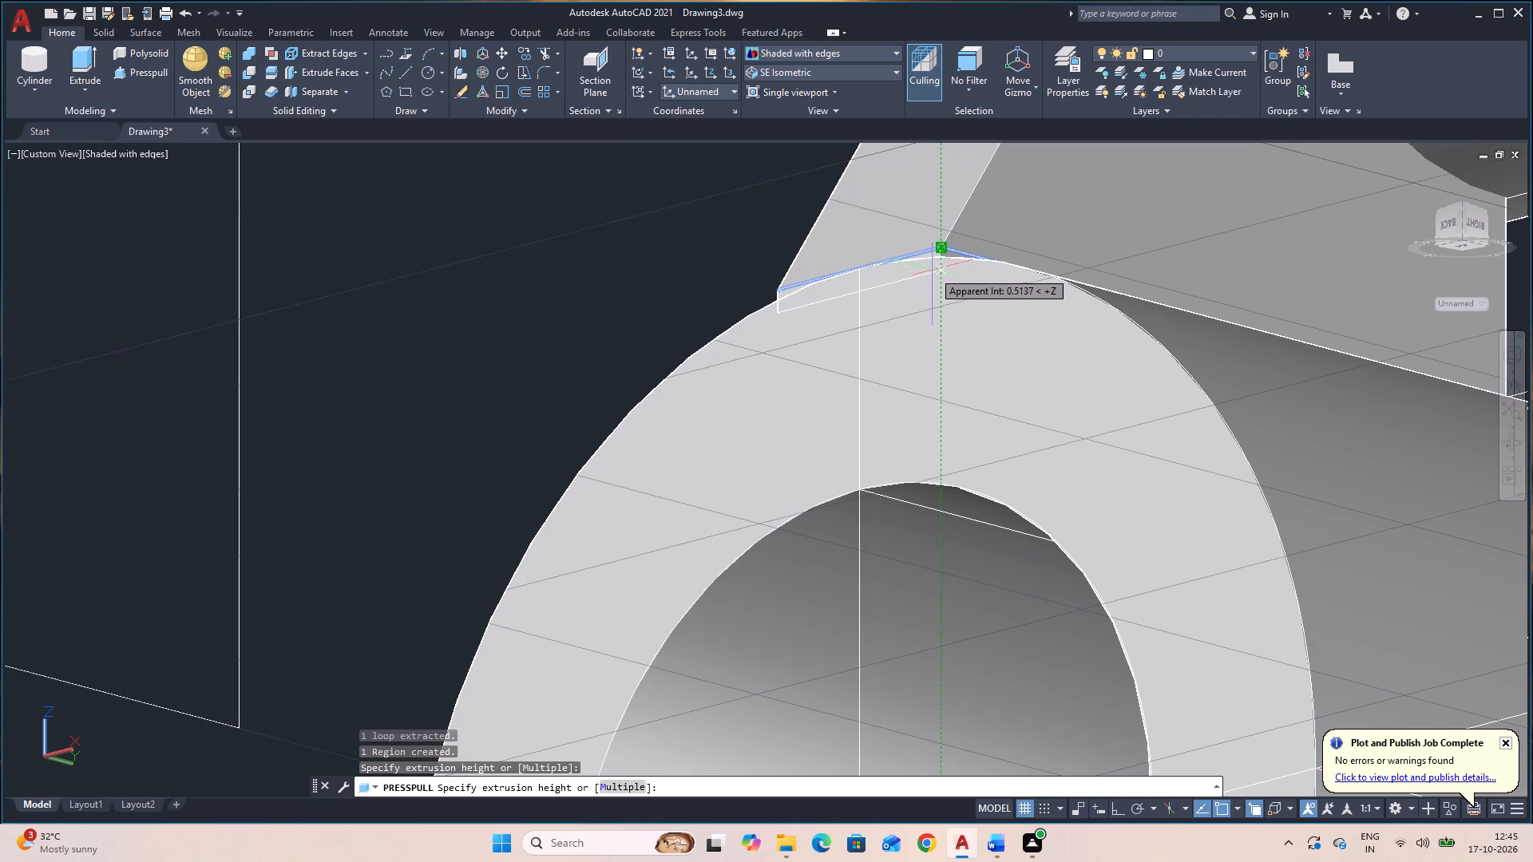
click(933, 271)
scroll(939, 270, down, 4)
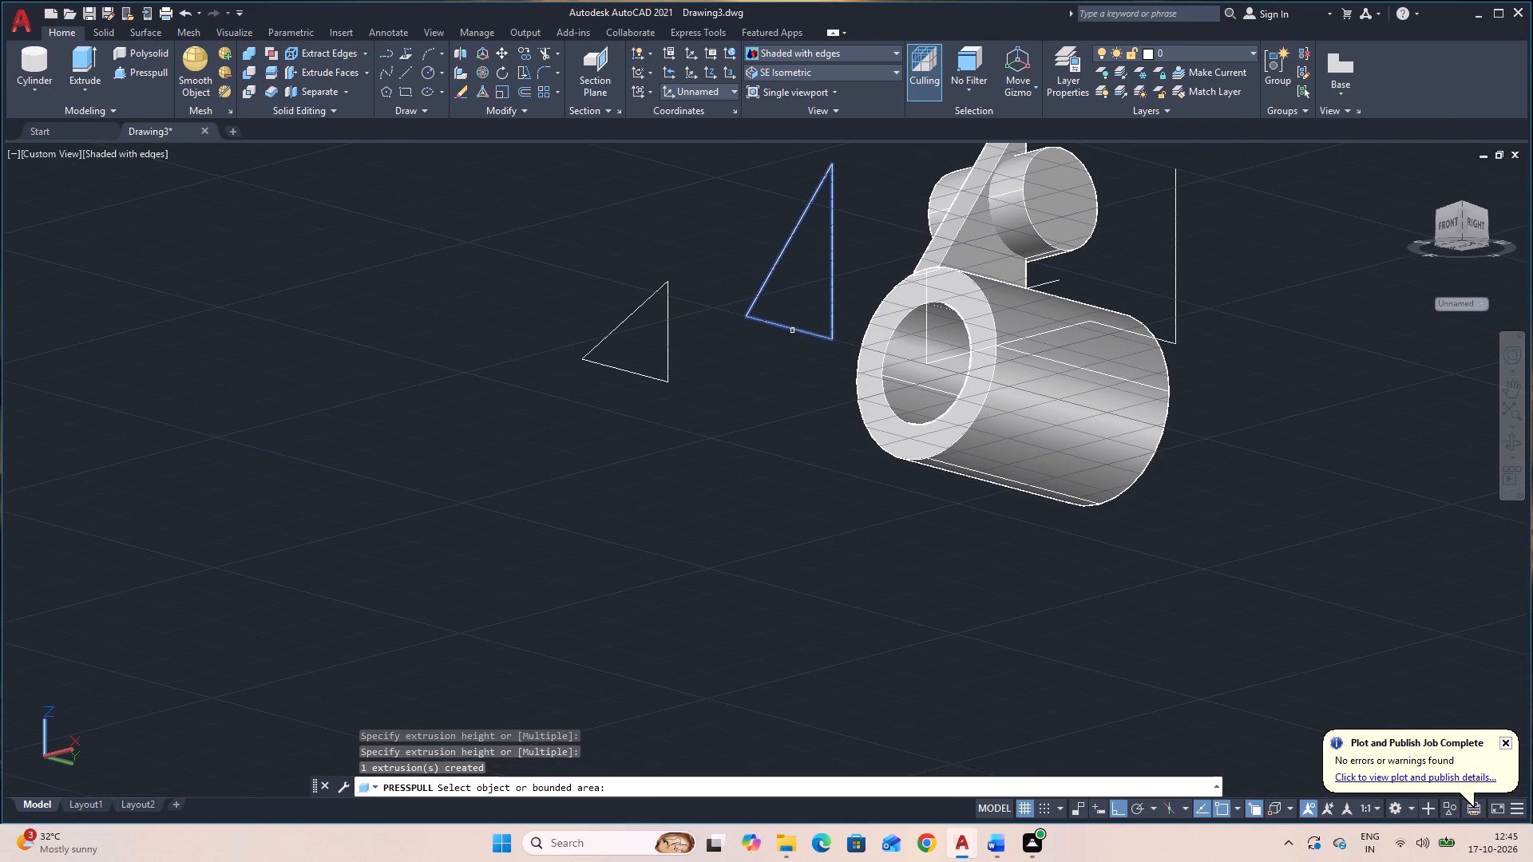
key(Escape)
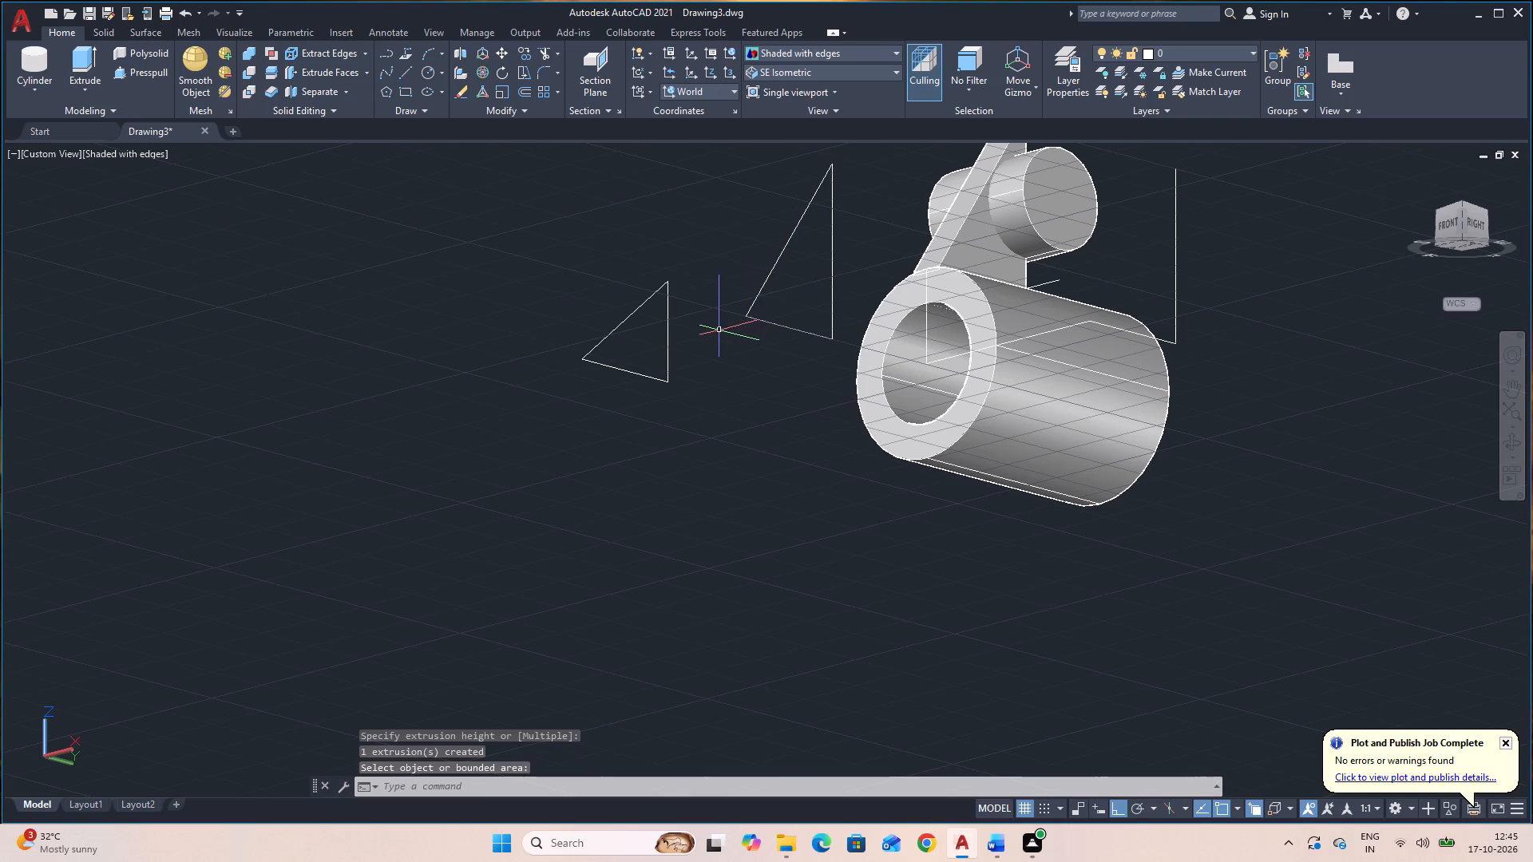
Delete the construction lines in front of and beside the hollow cylinder, leaving the cylinder itself out of the selection.
click(770, 68)
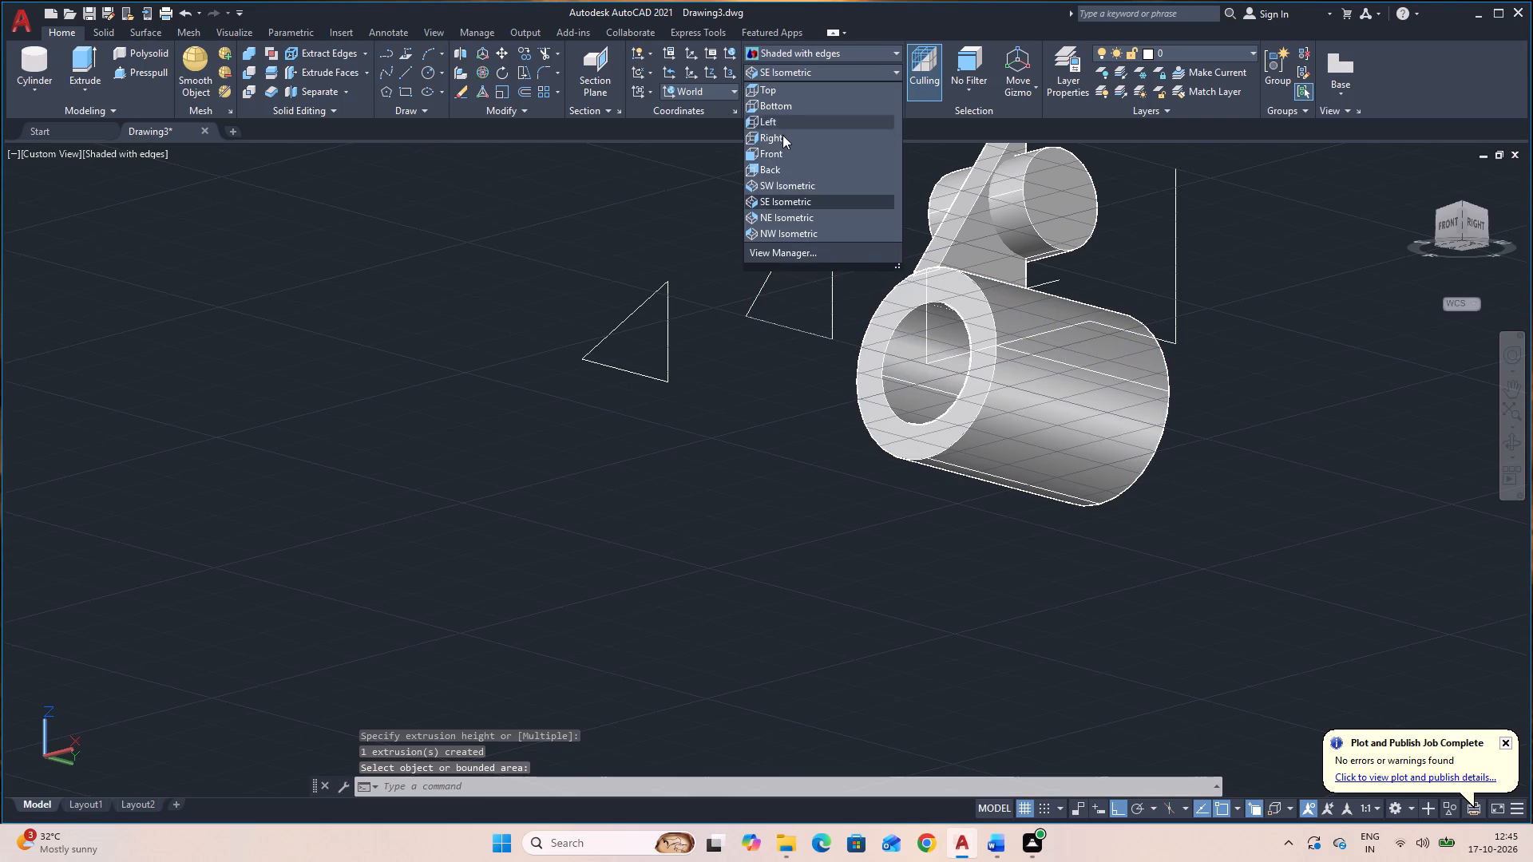
click(796, 199)
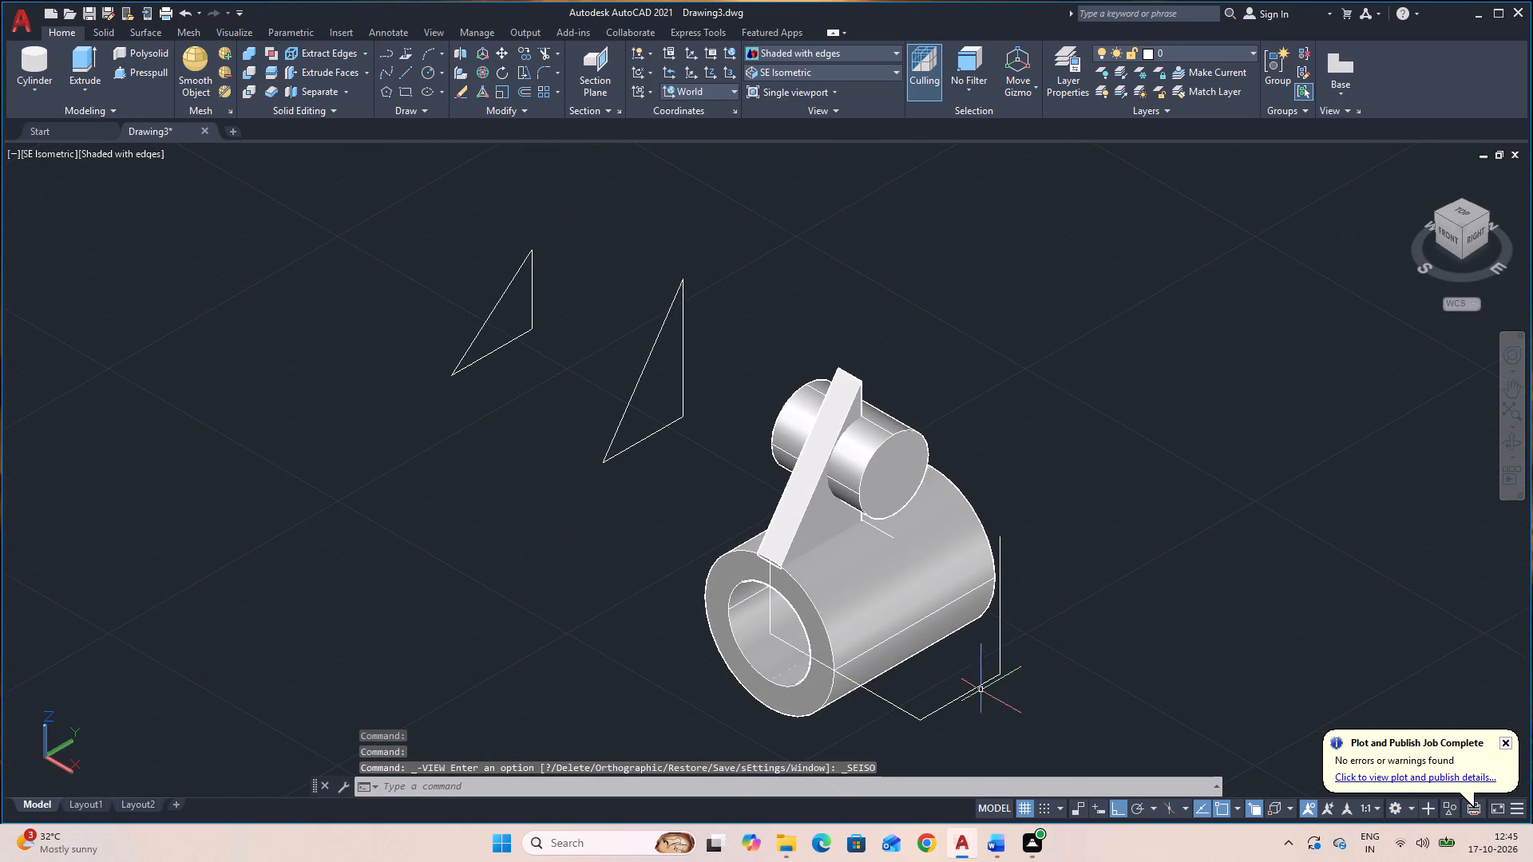
click(873, 721)
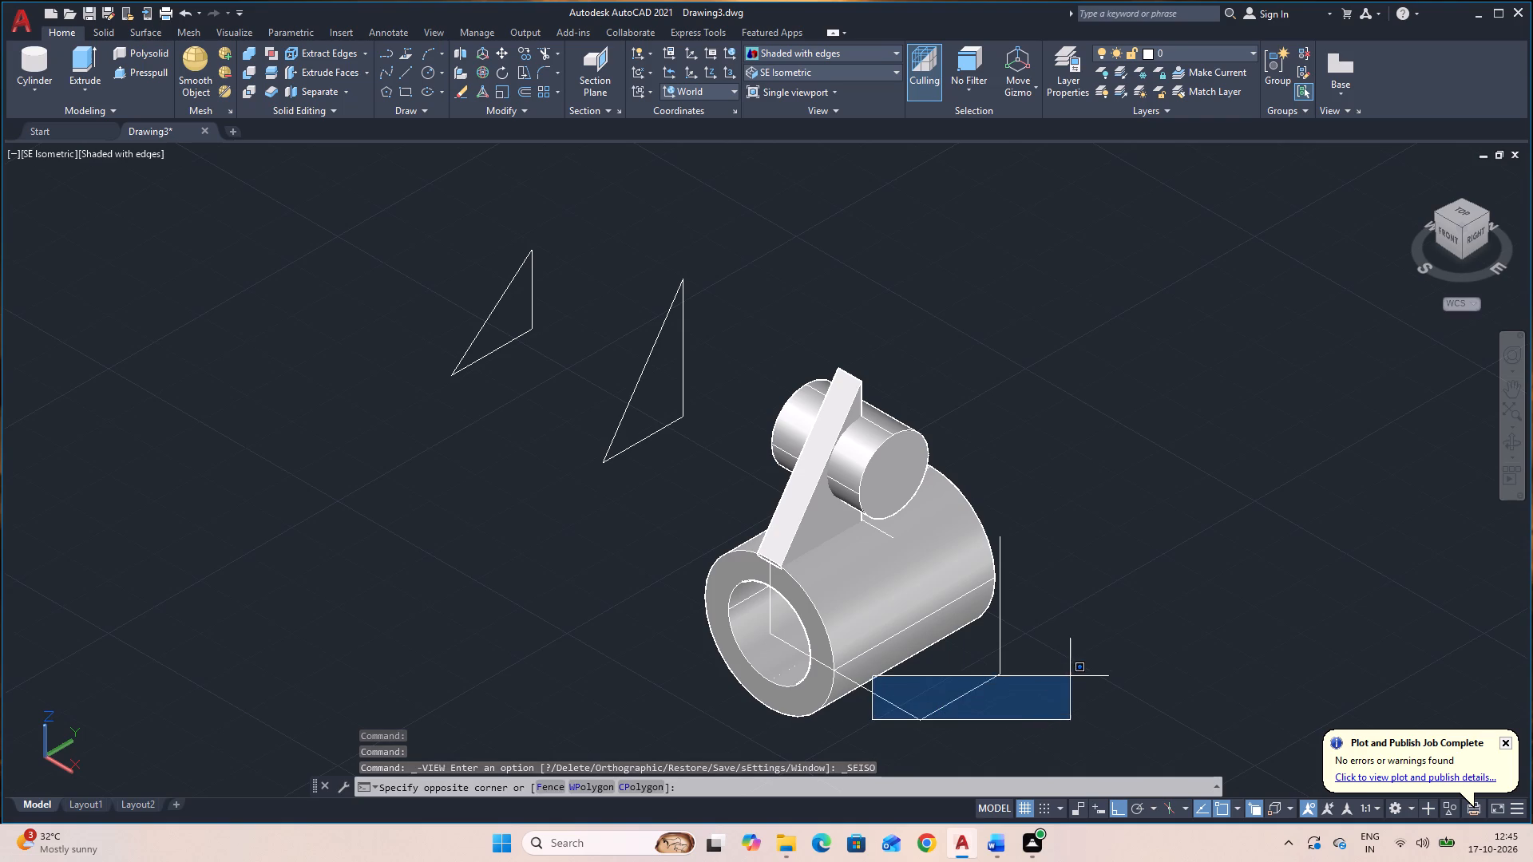
click(967, 706)
click(1043, 638)
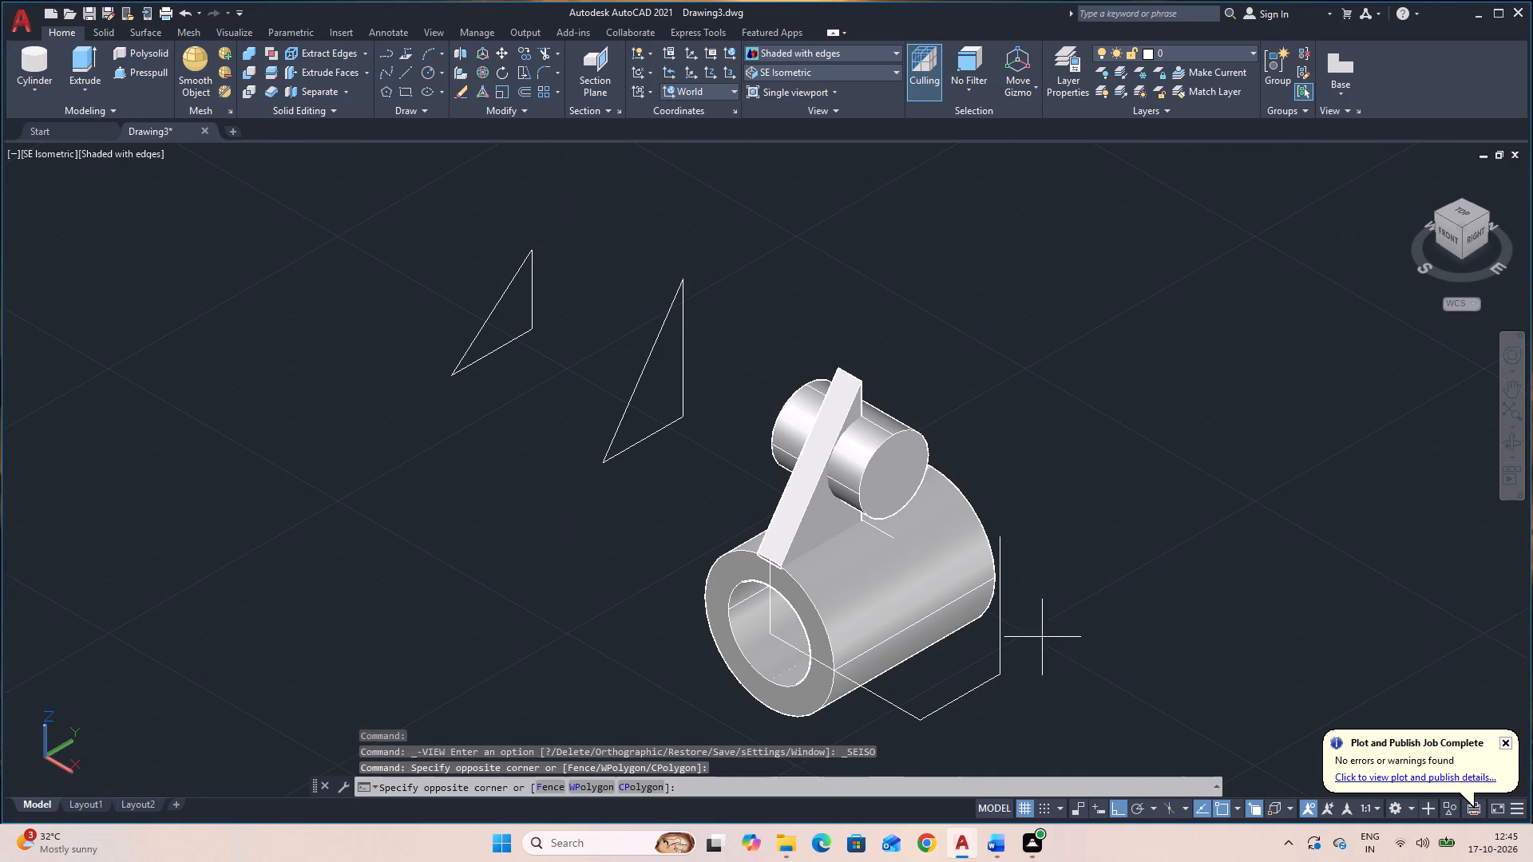
click(910, 729)
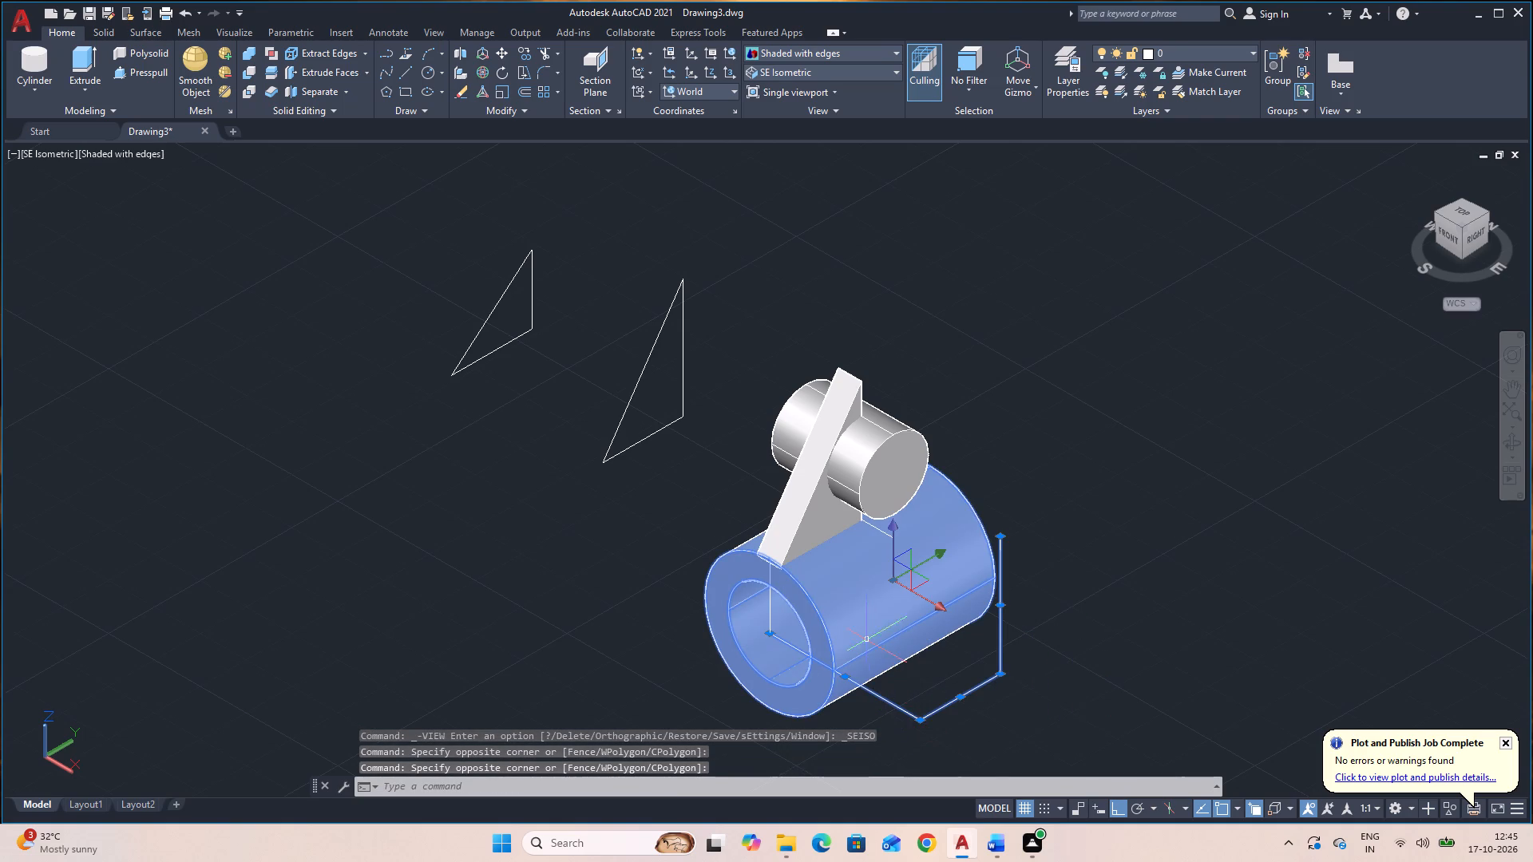
click(768, 603)
click(819, 688)
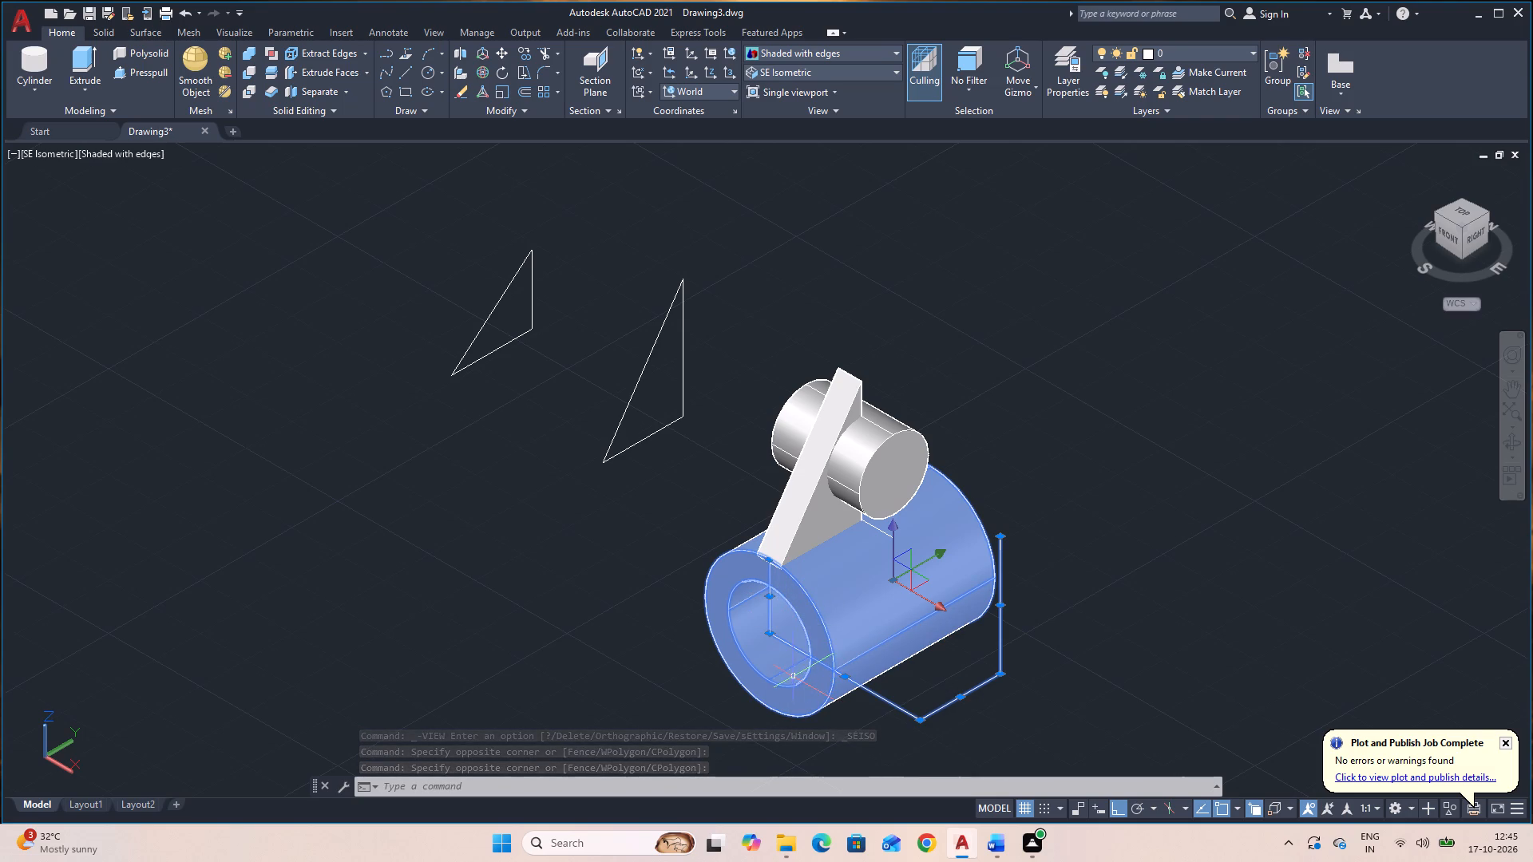
shift+click(853, 631)
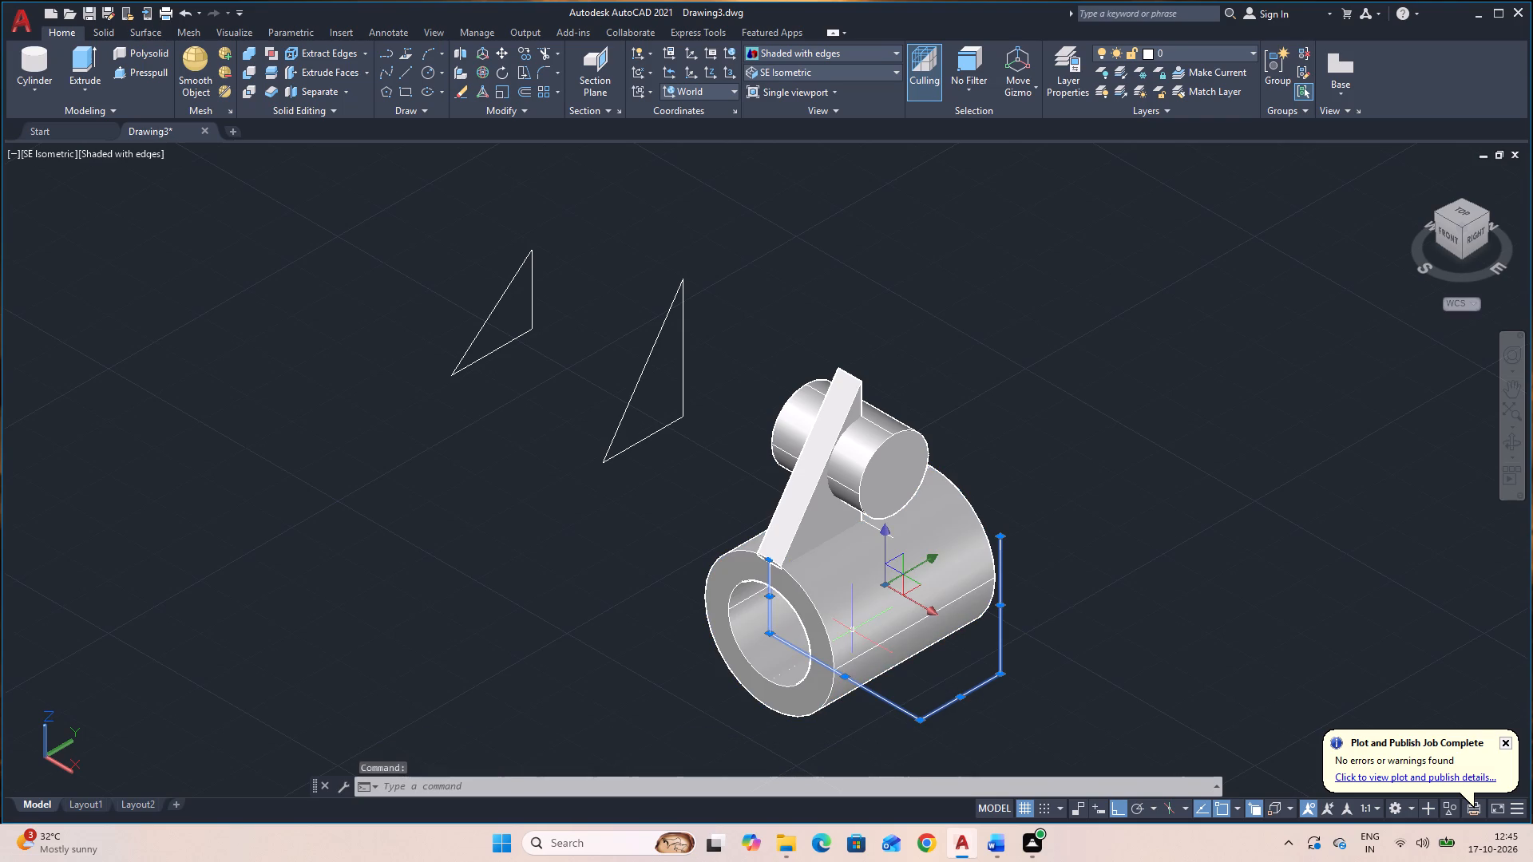
key(Delete)
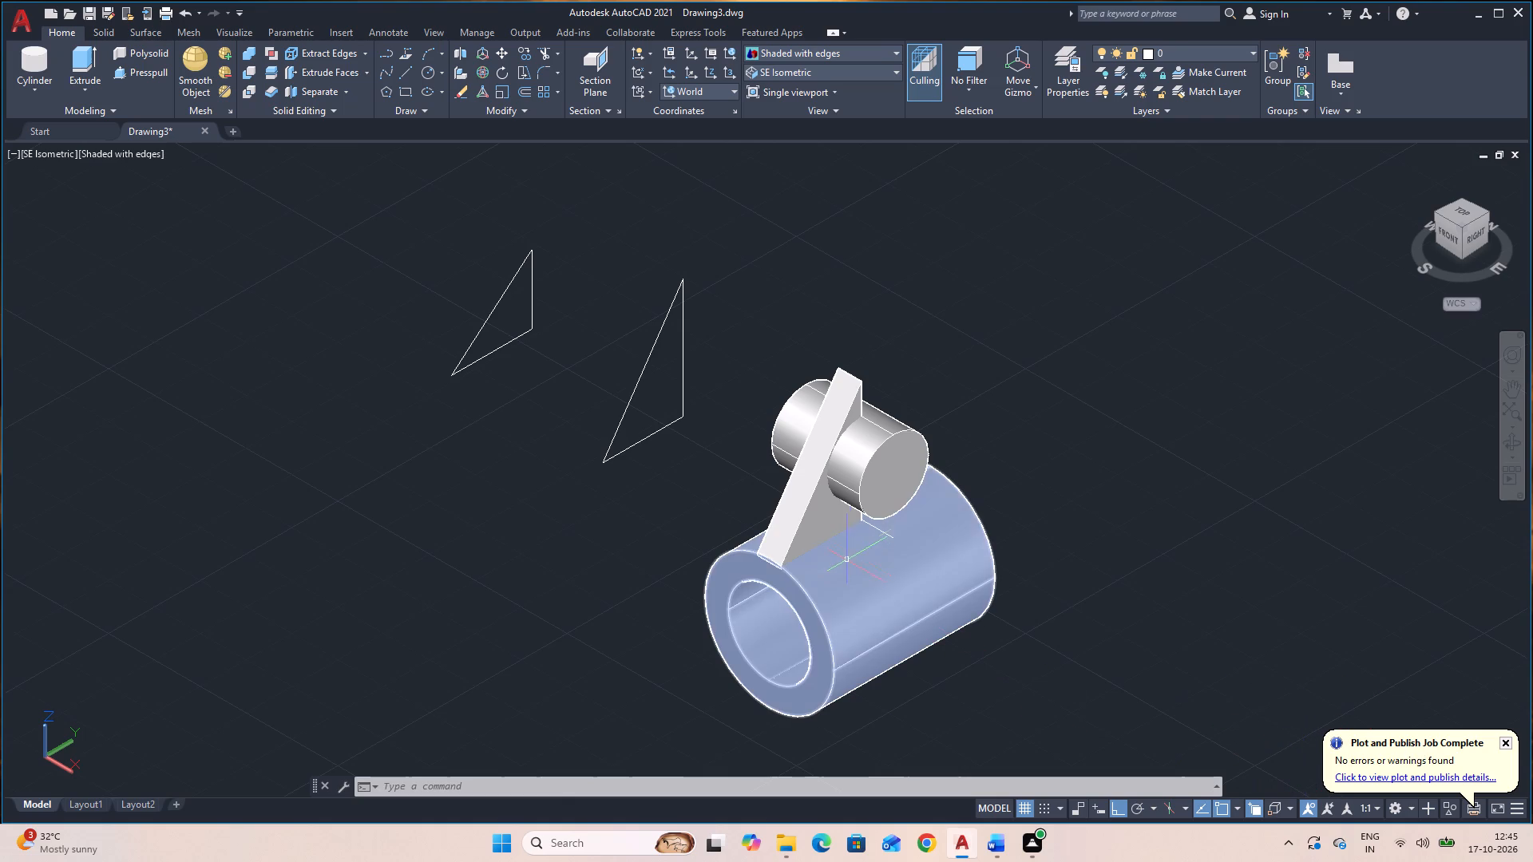
Delete the short leftover line on top of the hollow cylinder, beneath the cross cylinder.
click(1506, 447)
drag(1316, 651, 1164, 607)
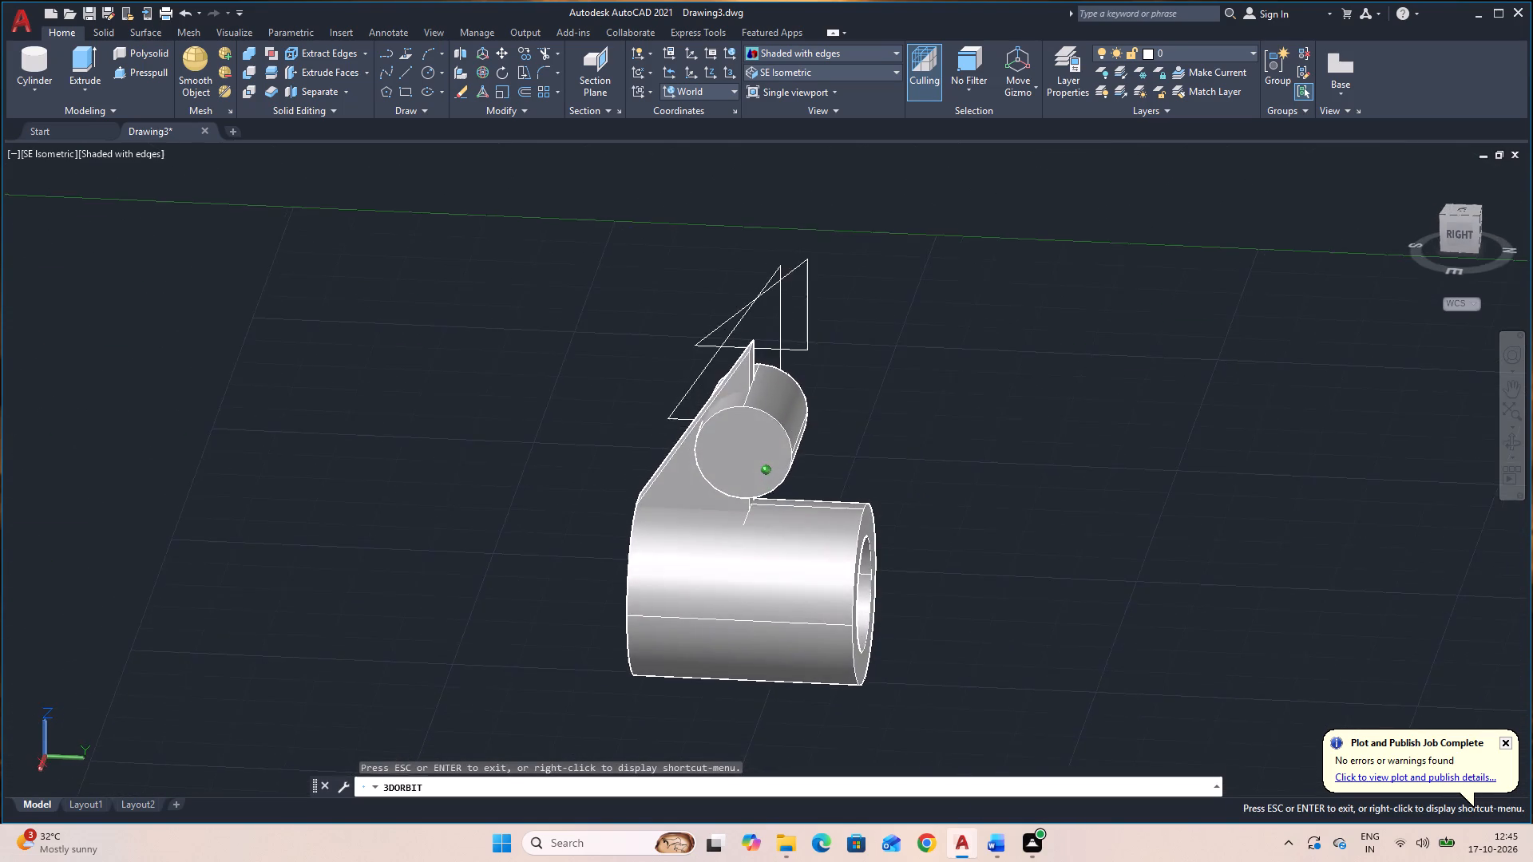
drag(1164, 607, 786, 516)
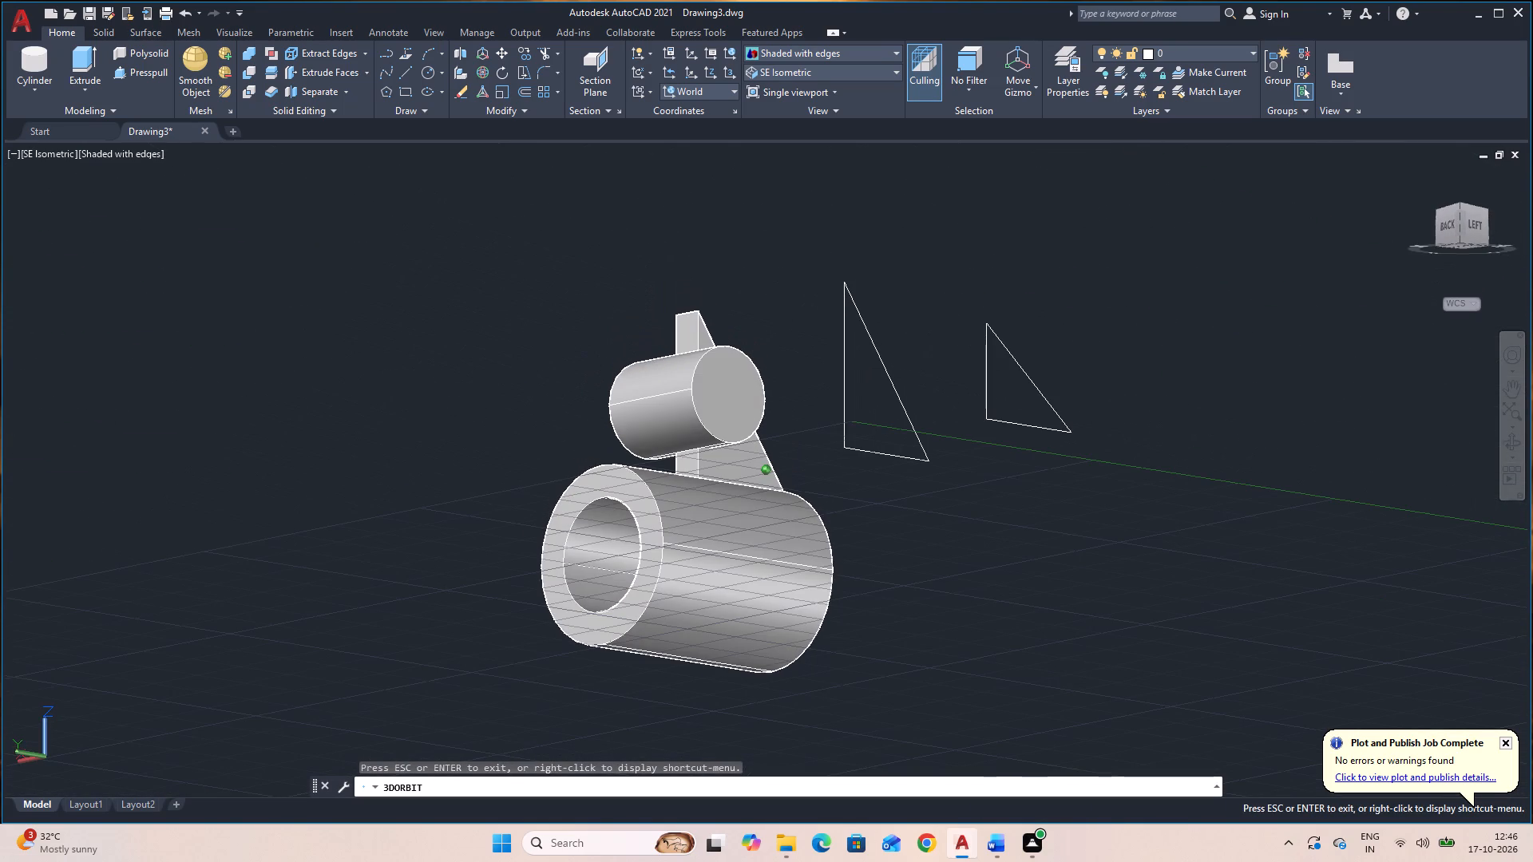
drag(786, 516, 1125, 644)
drag(998, 622, 1046, 525)
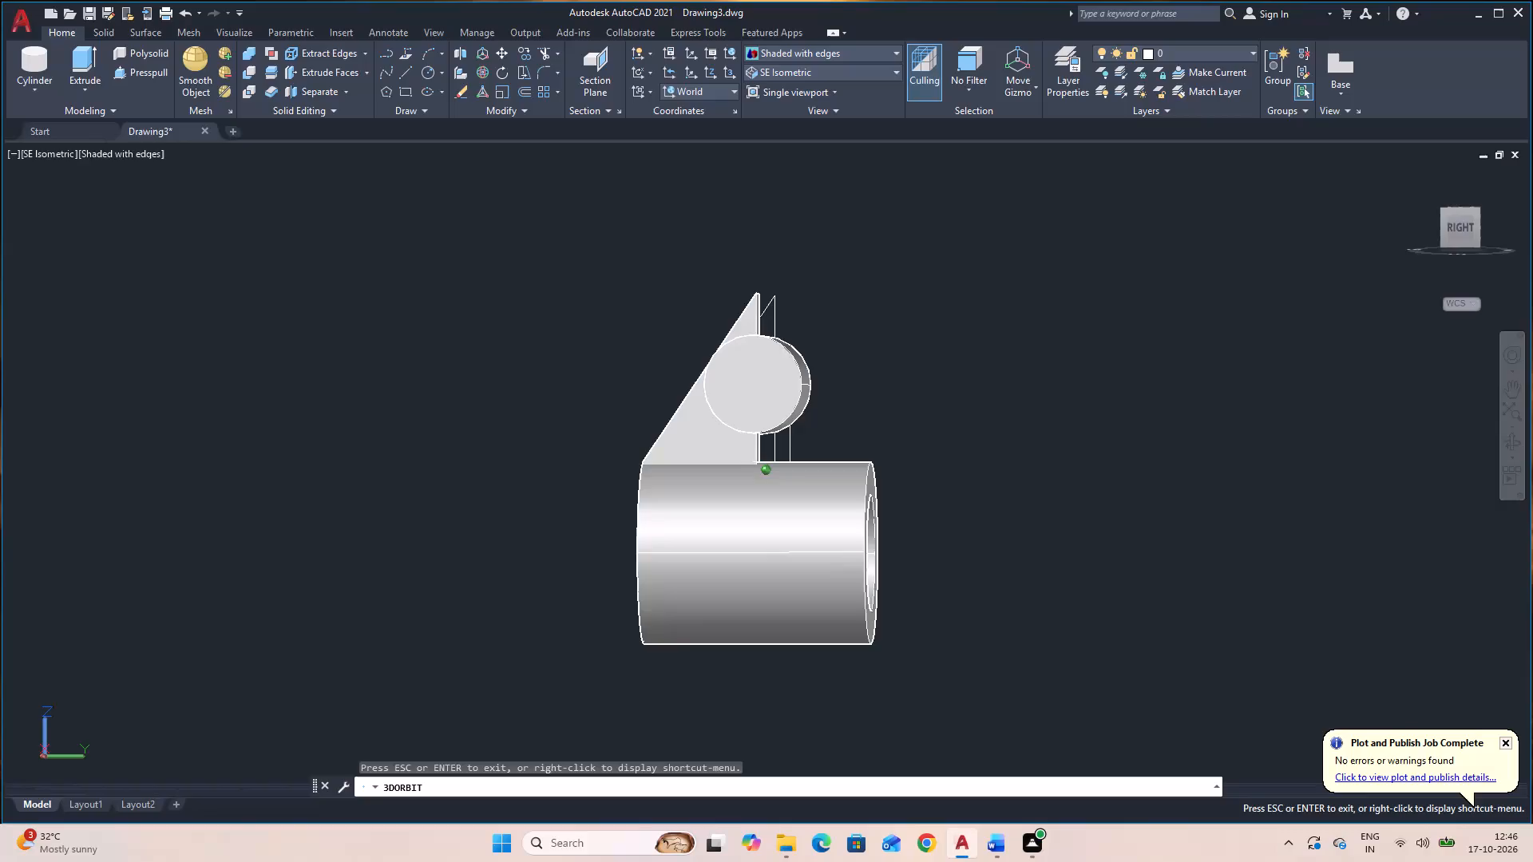
drag(1046, 525, 1197, 665)
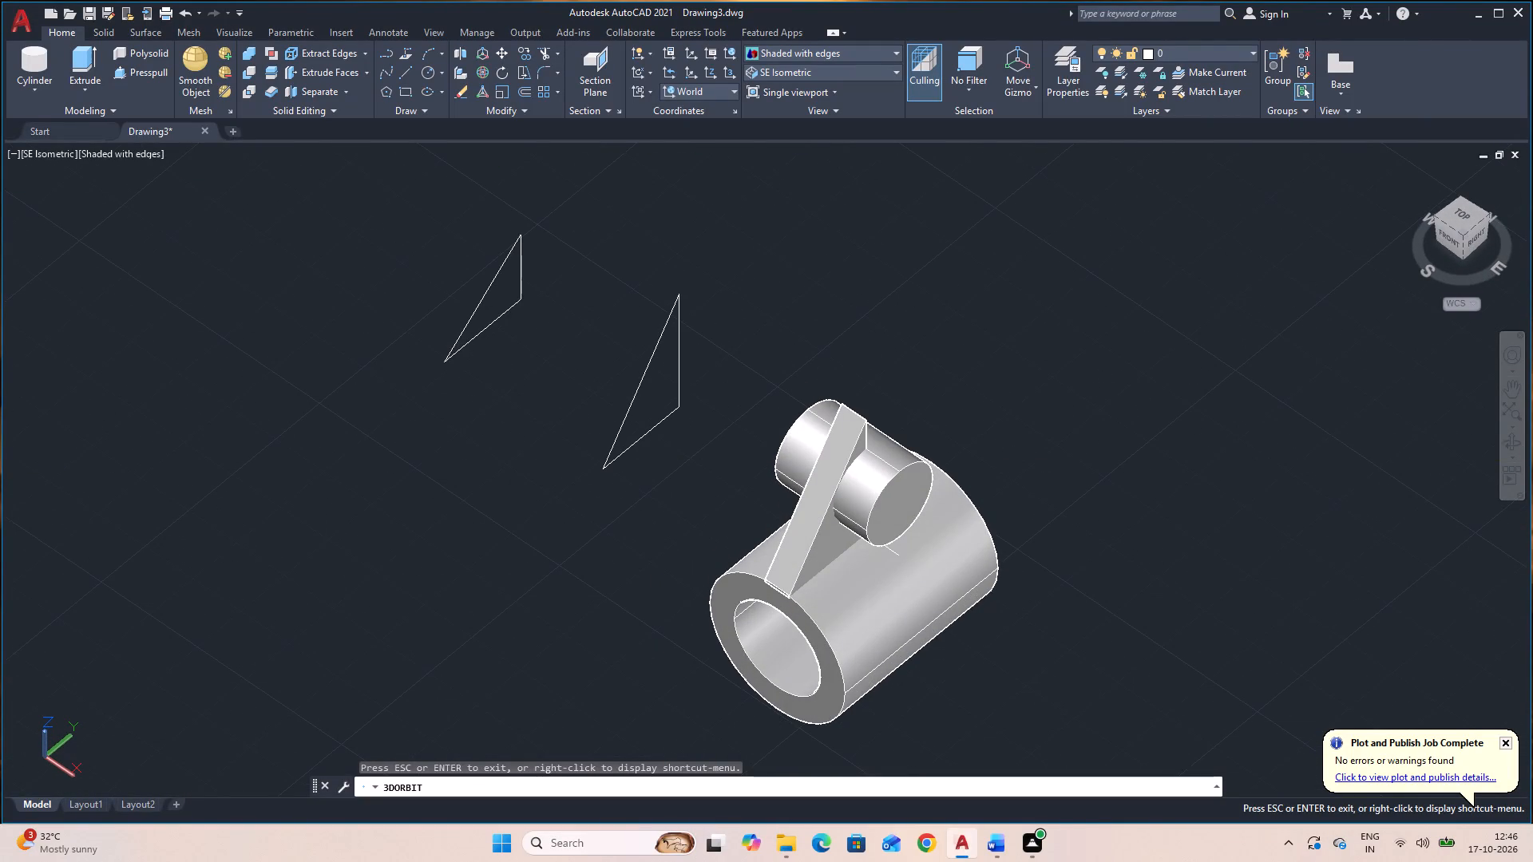
click(1515, 441)
drag(1233, 623, 1178, 512)
middle_drag(1056, 573, 1092, 654)
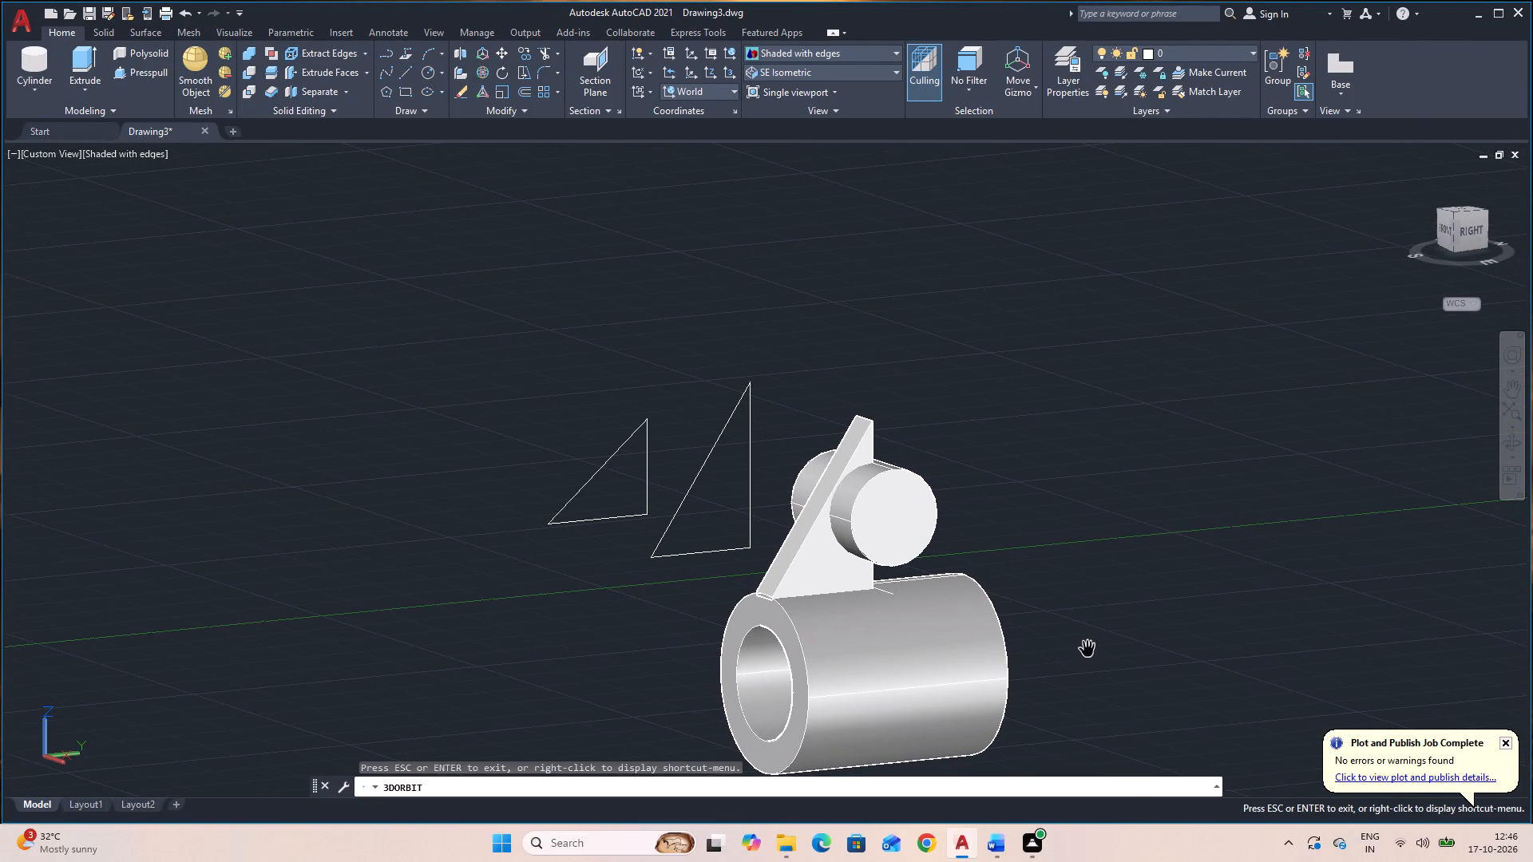
scroll(969, 635, up, 3)
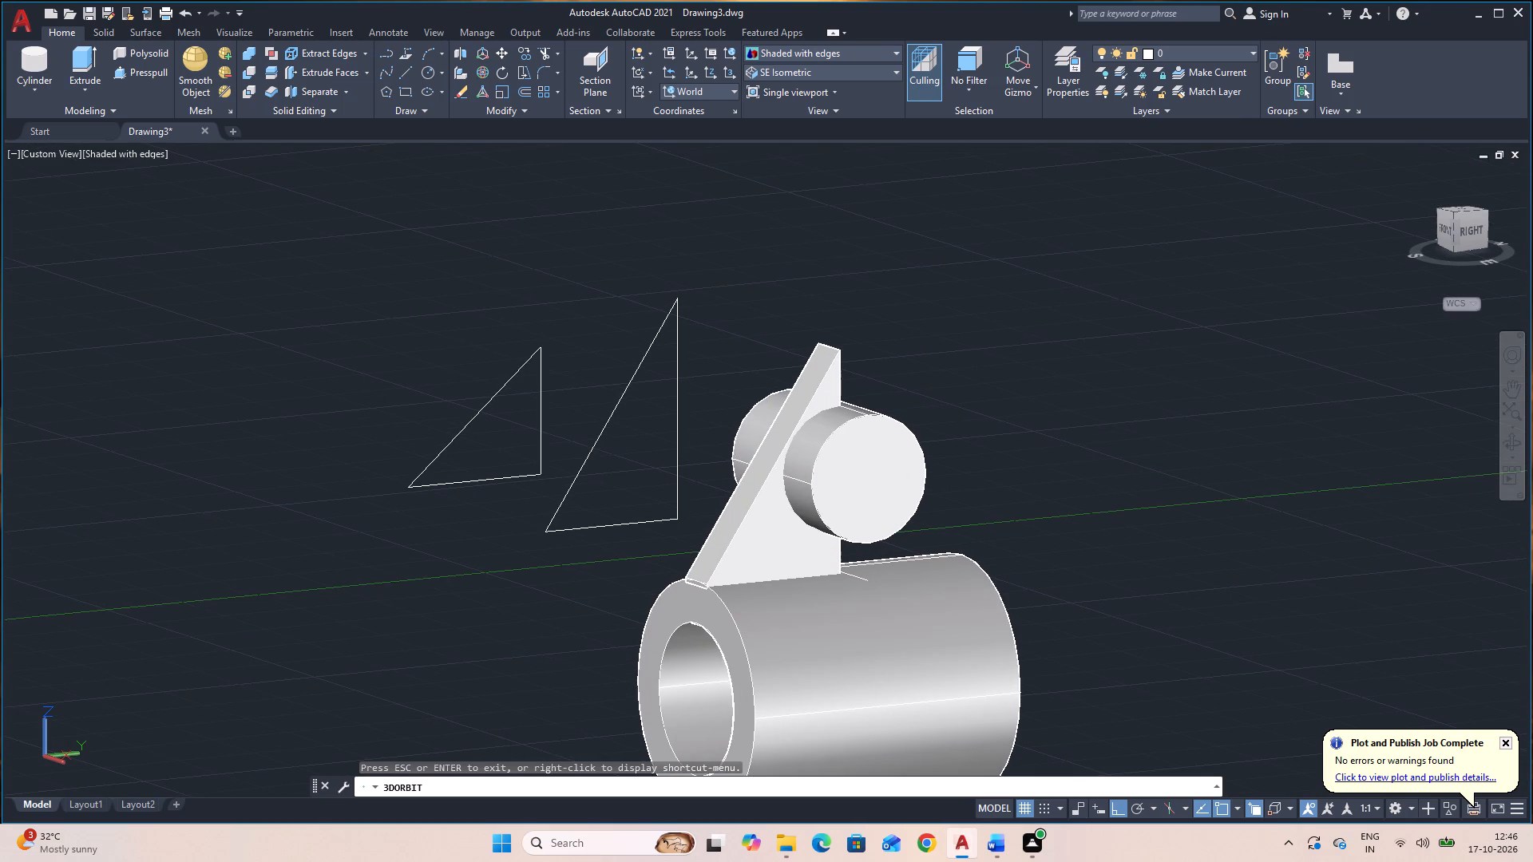
key(Escape)
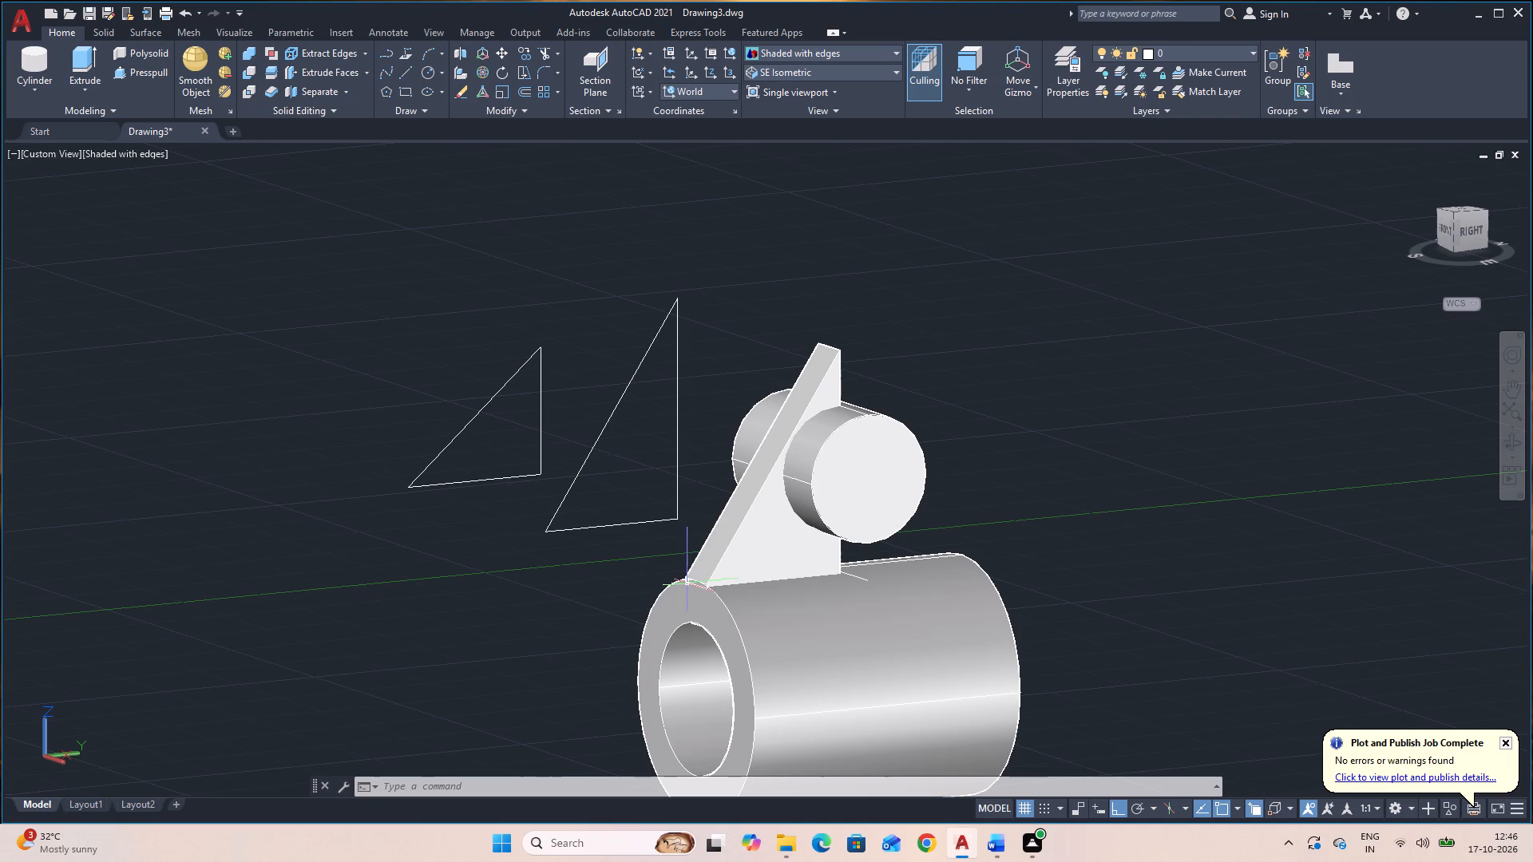
click(860, 577)
key(Delete)
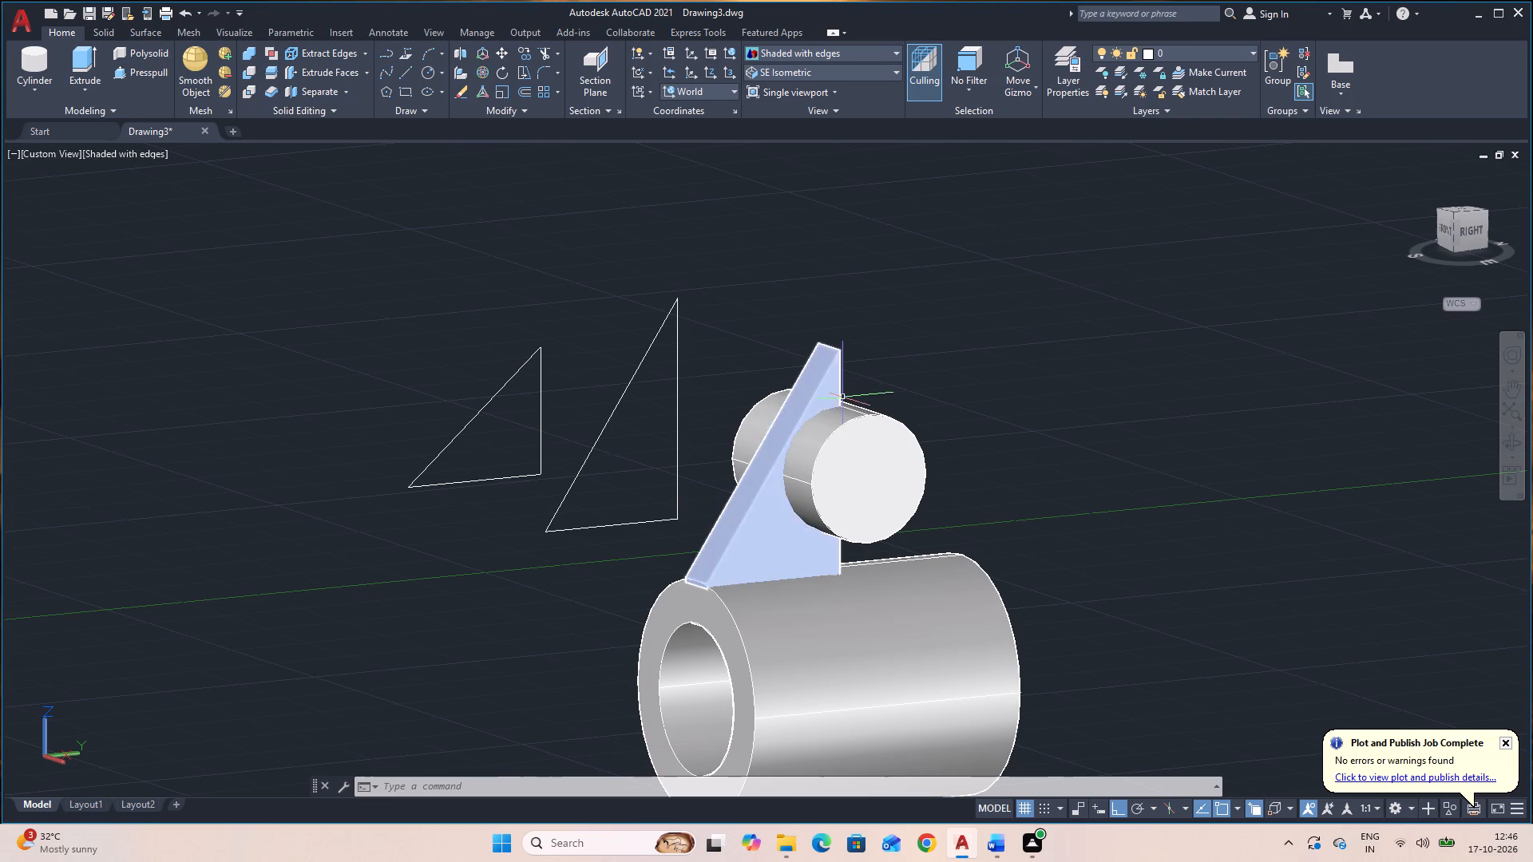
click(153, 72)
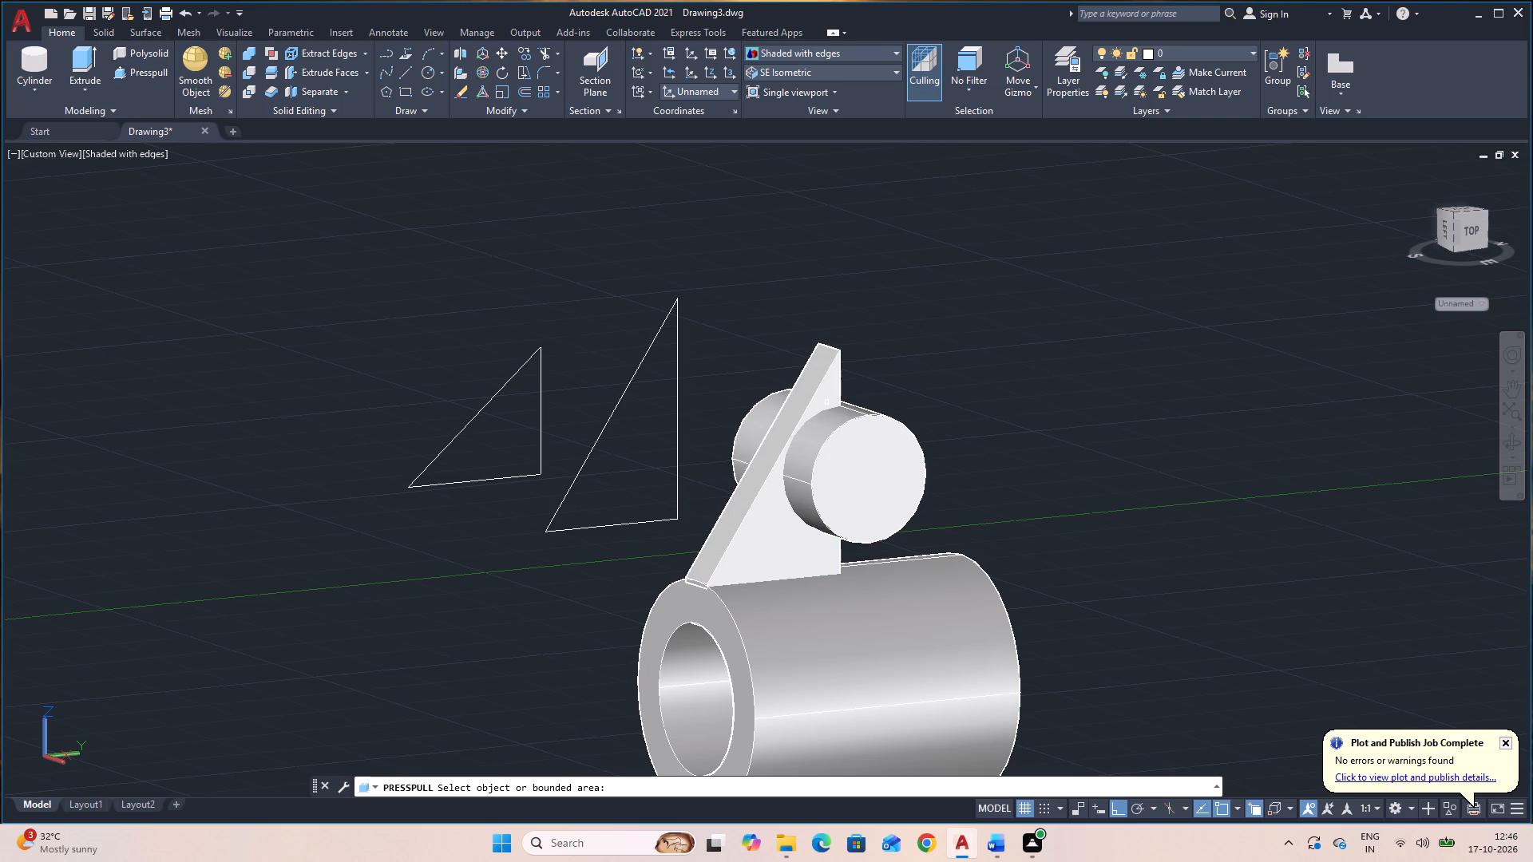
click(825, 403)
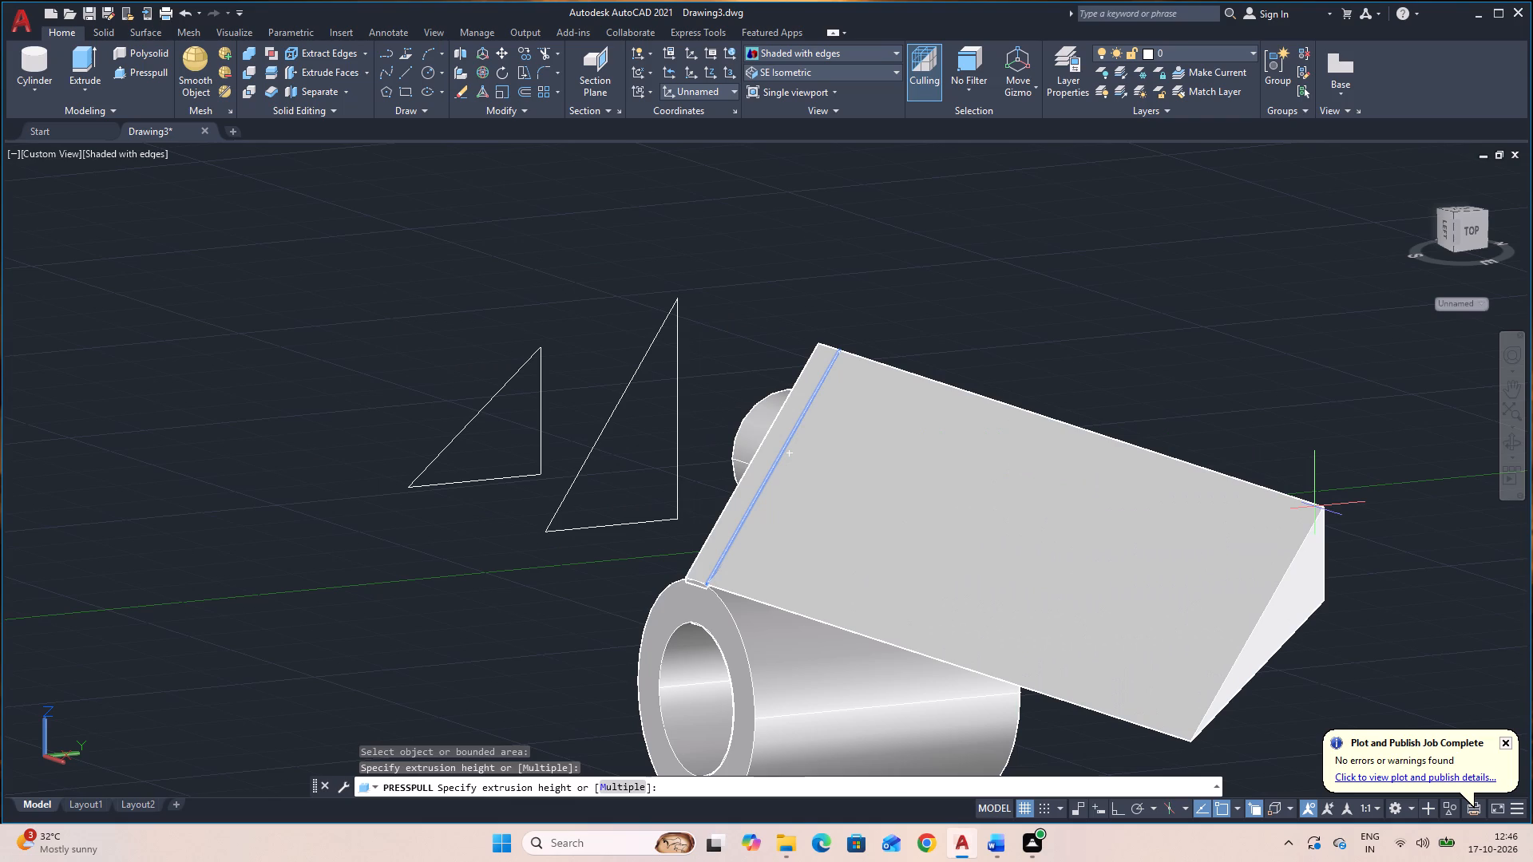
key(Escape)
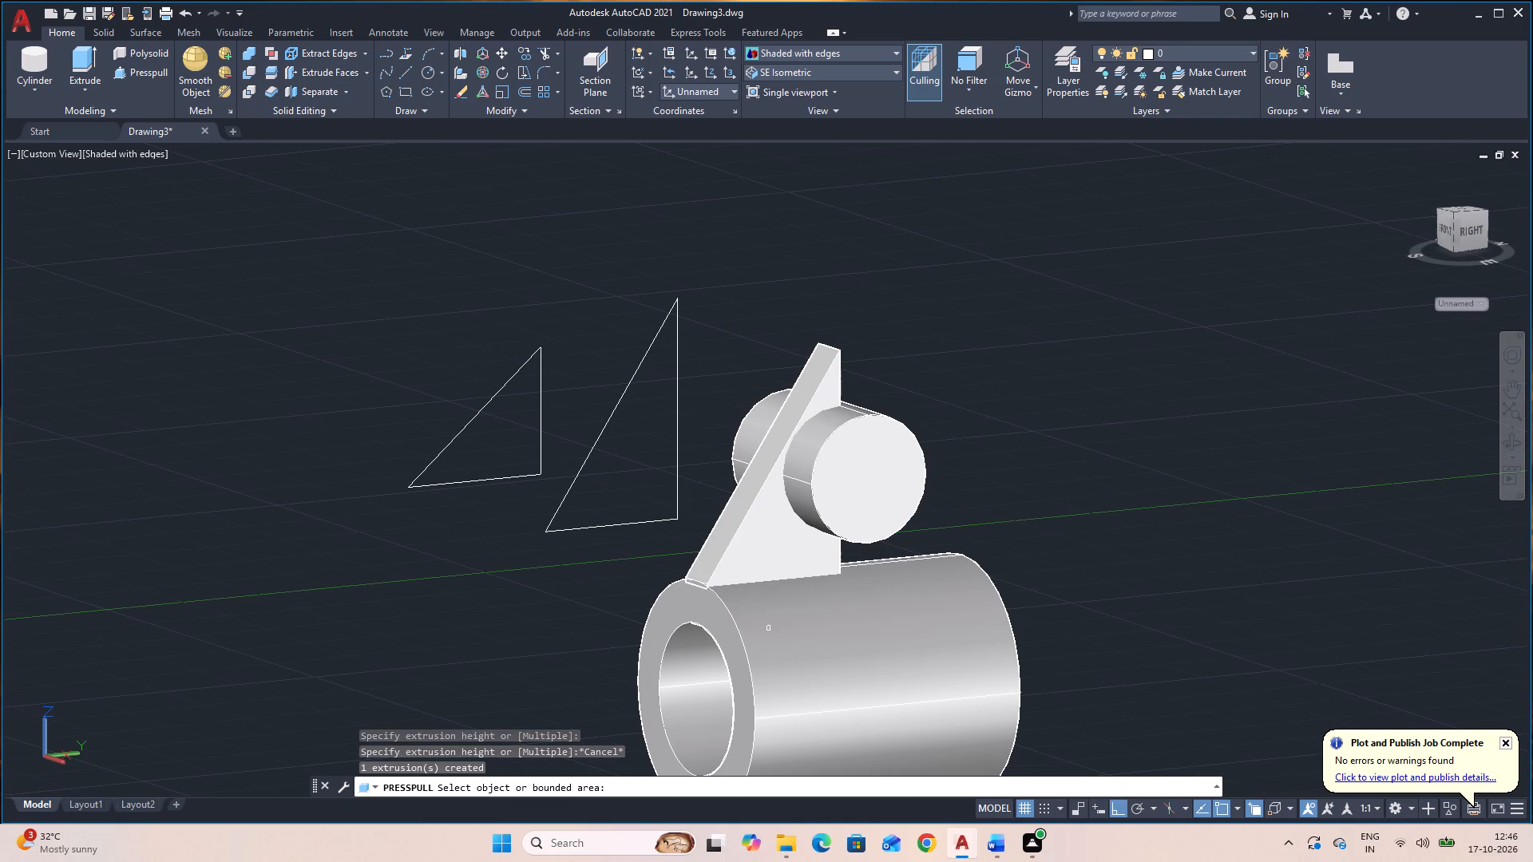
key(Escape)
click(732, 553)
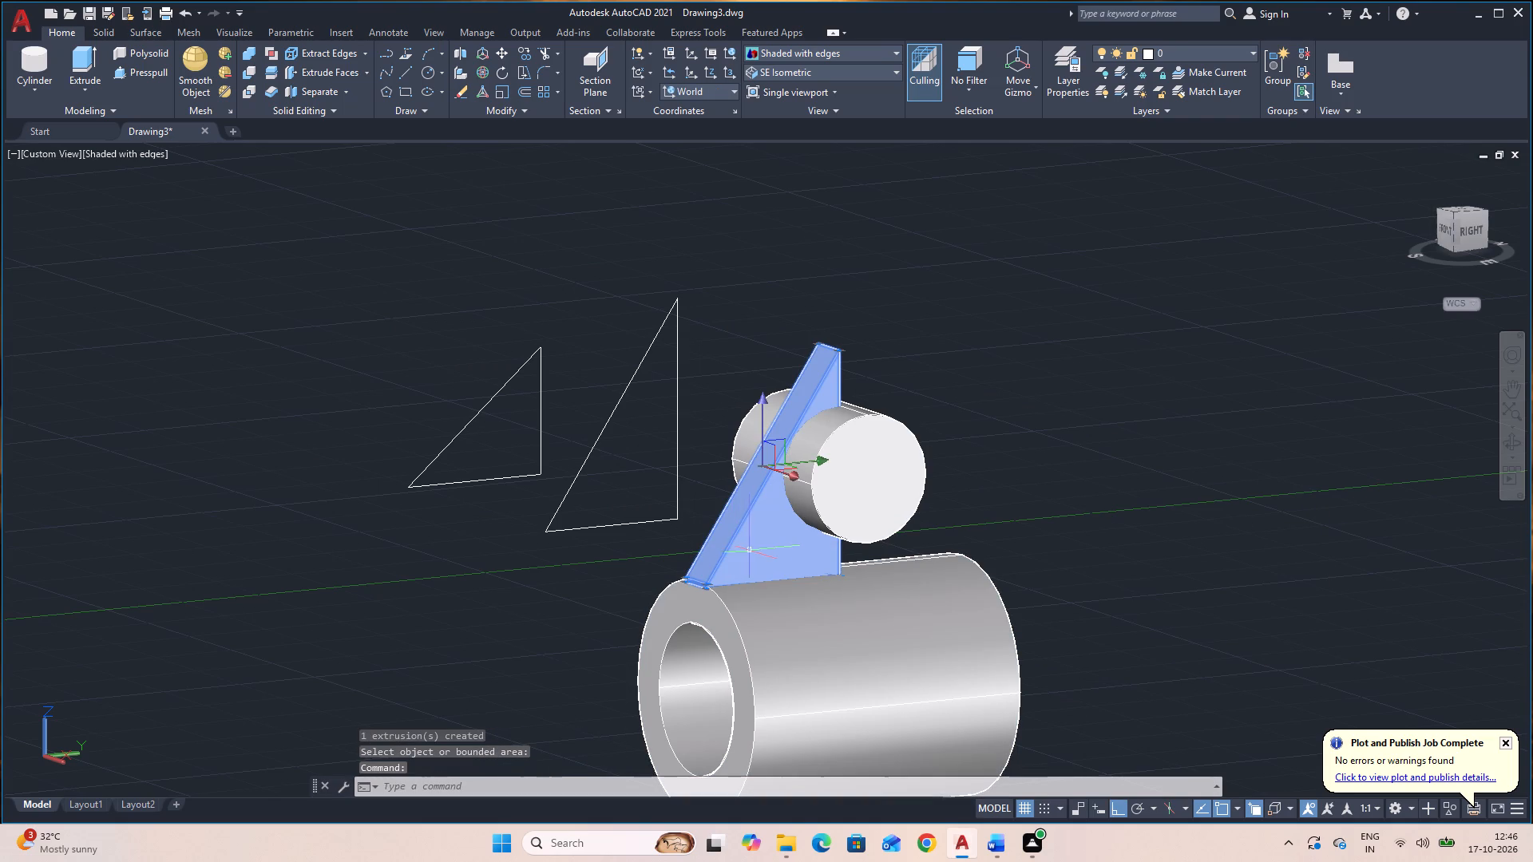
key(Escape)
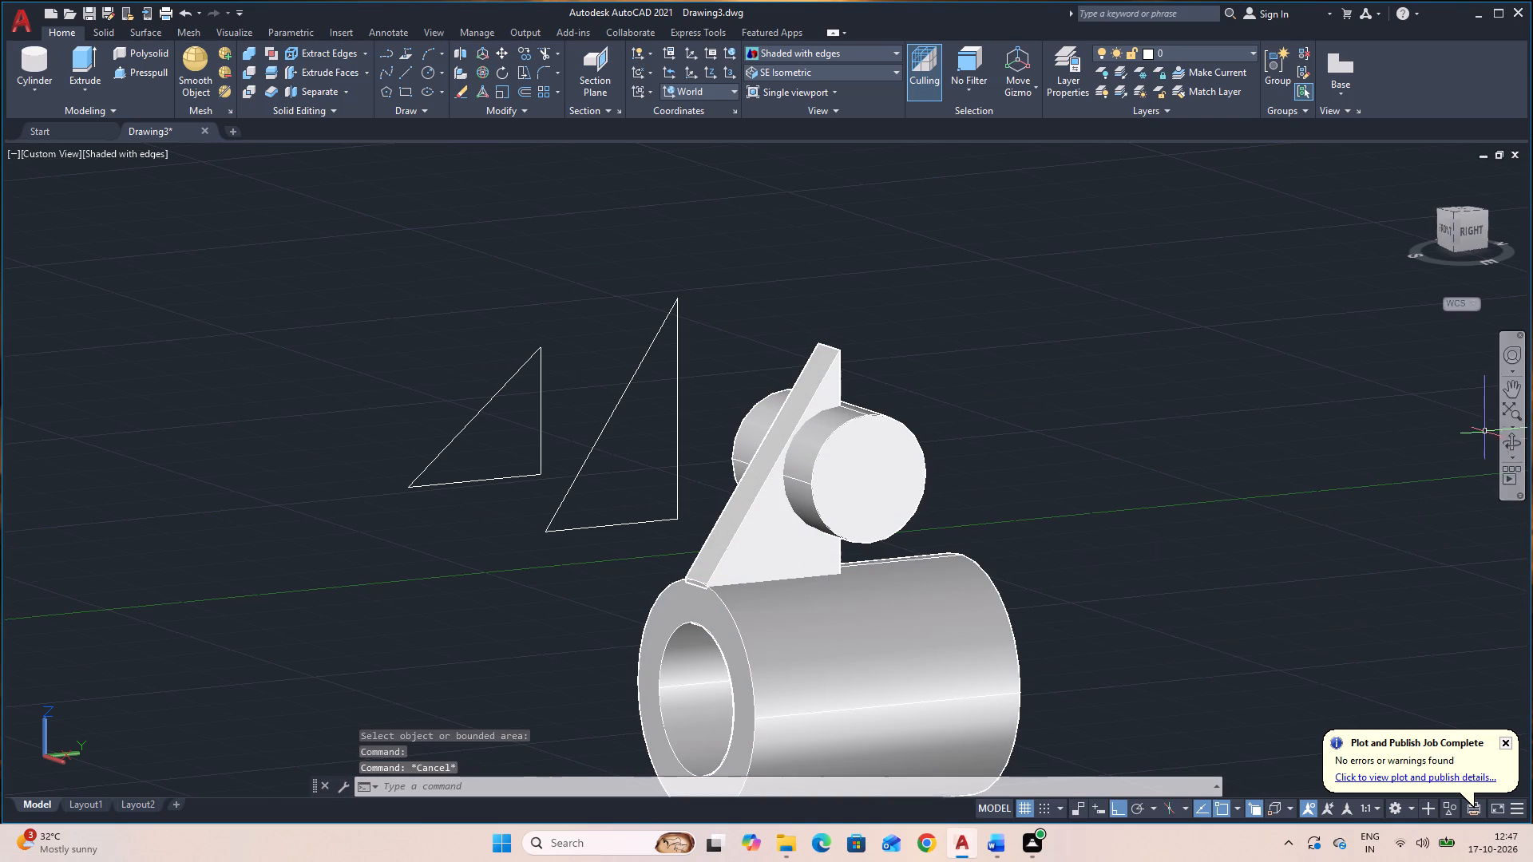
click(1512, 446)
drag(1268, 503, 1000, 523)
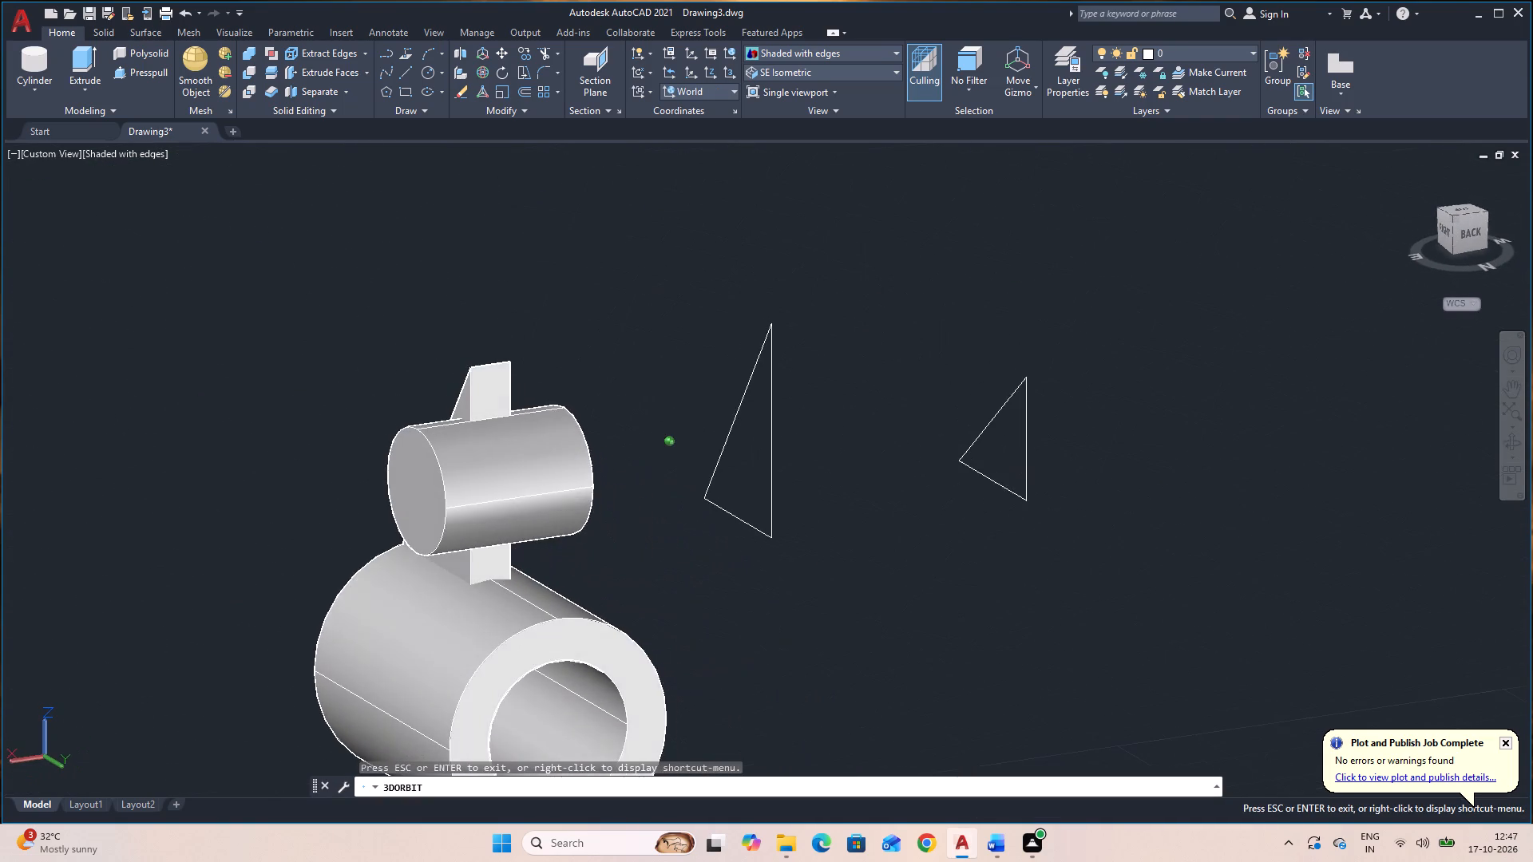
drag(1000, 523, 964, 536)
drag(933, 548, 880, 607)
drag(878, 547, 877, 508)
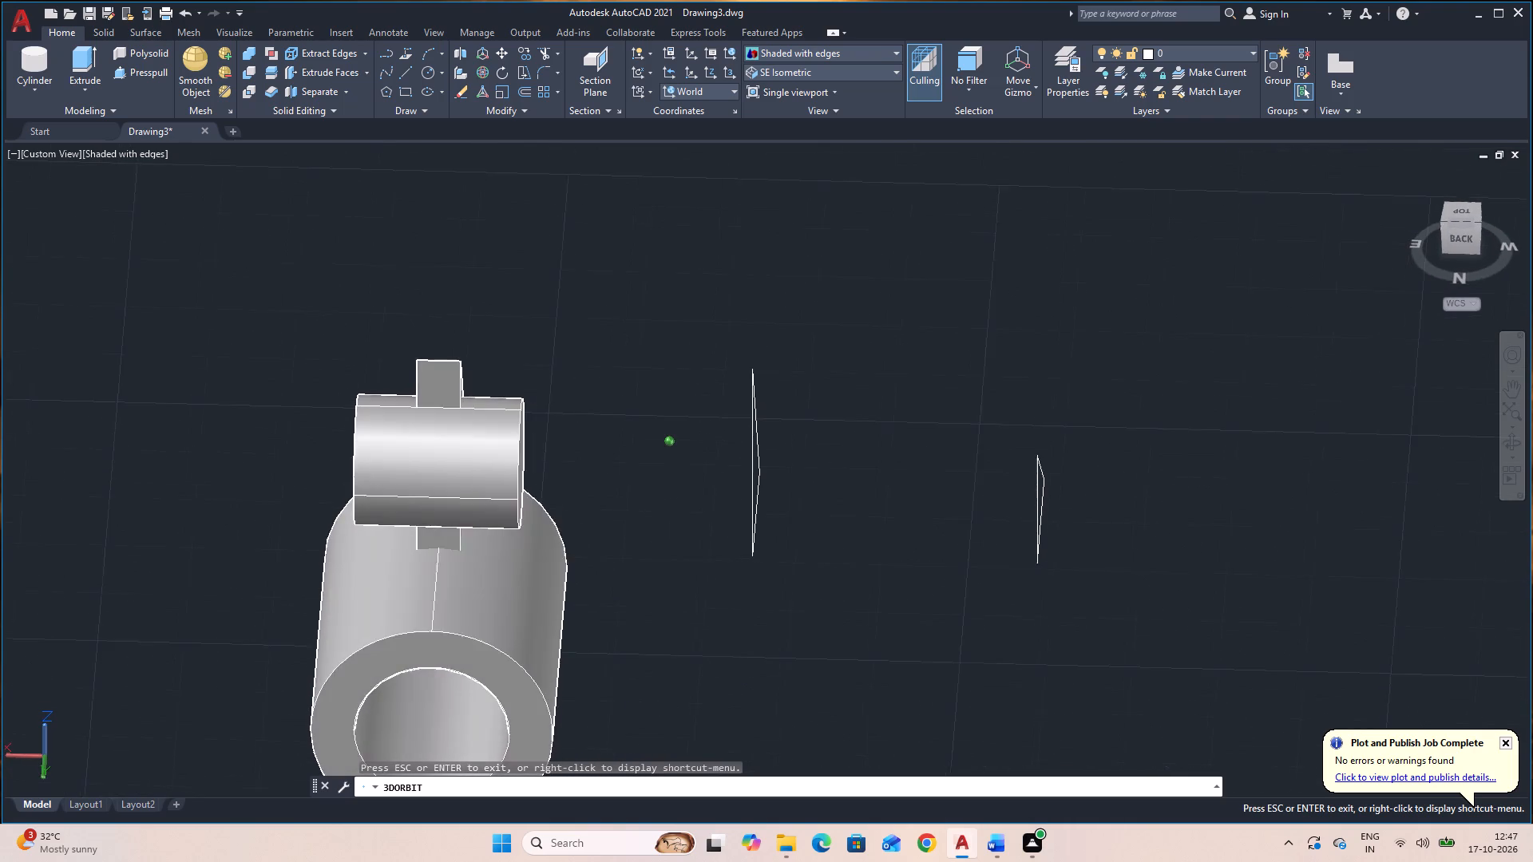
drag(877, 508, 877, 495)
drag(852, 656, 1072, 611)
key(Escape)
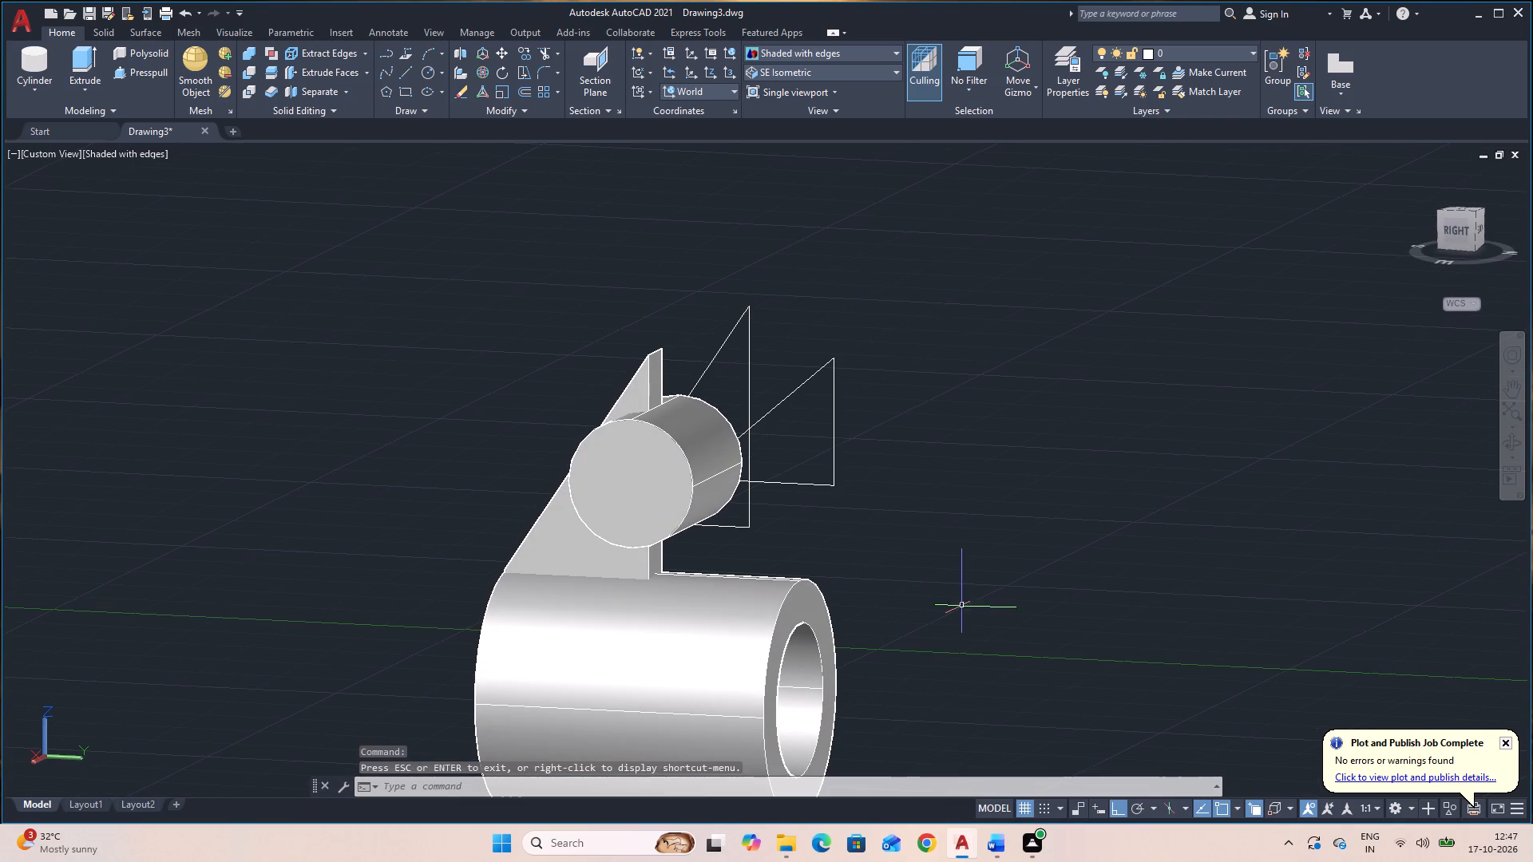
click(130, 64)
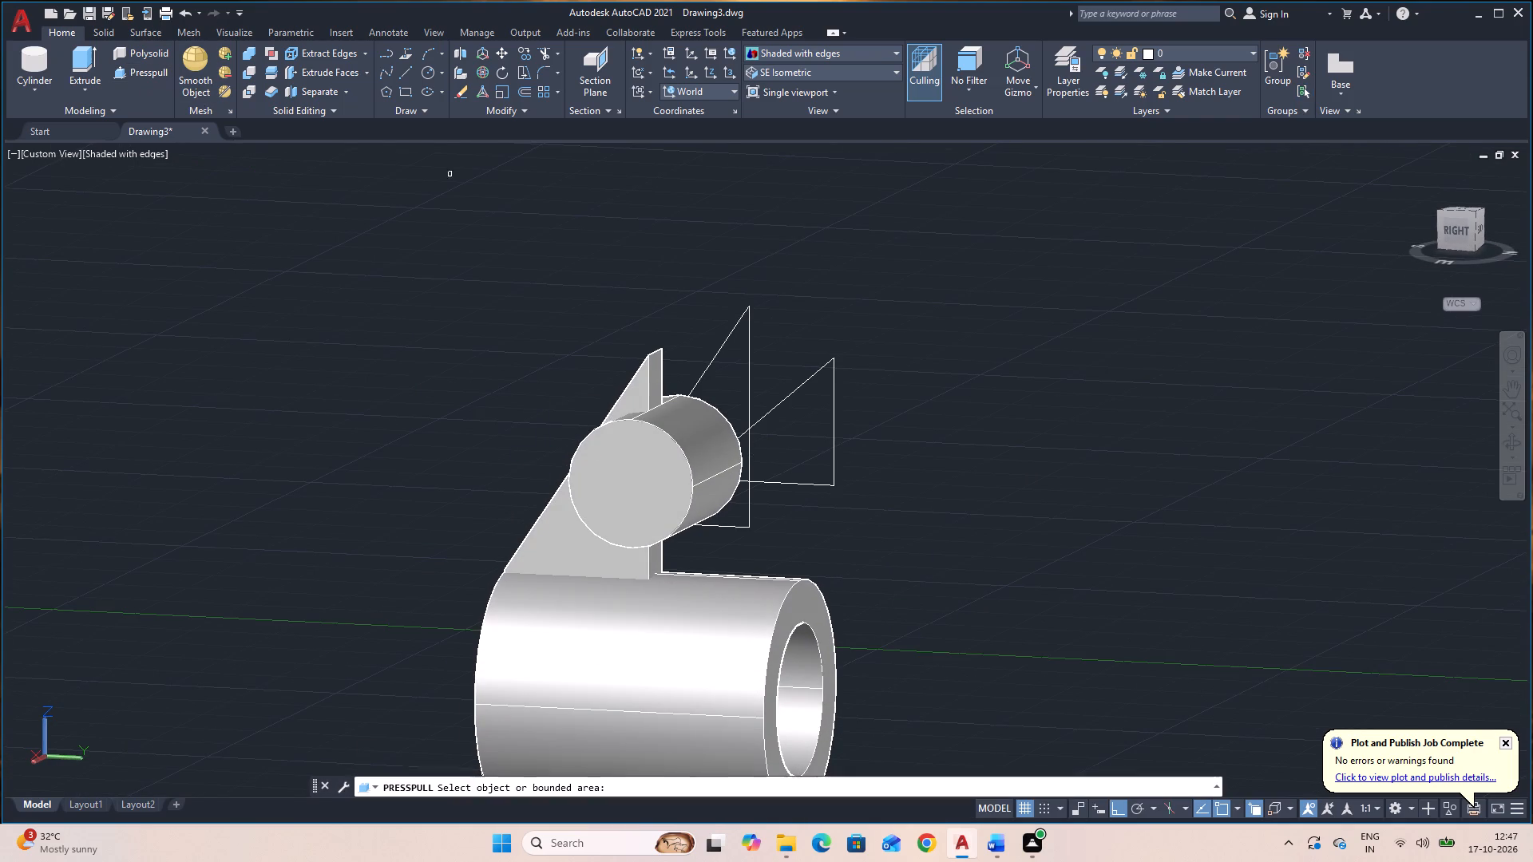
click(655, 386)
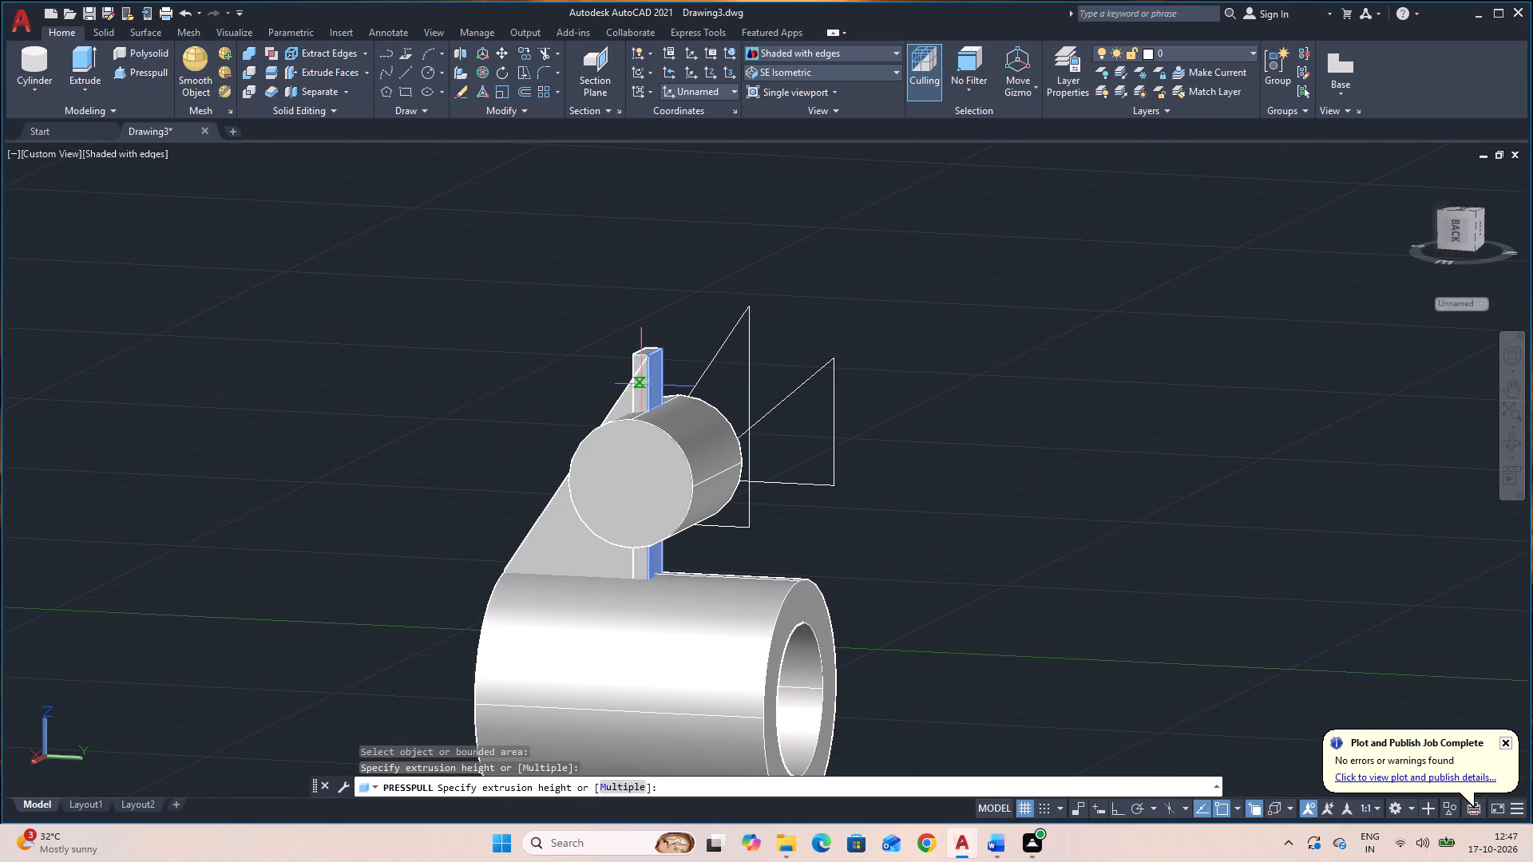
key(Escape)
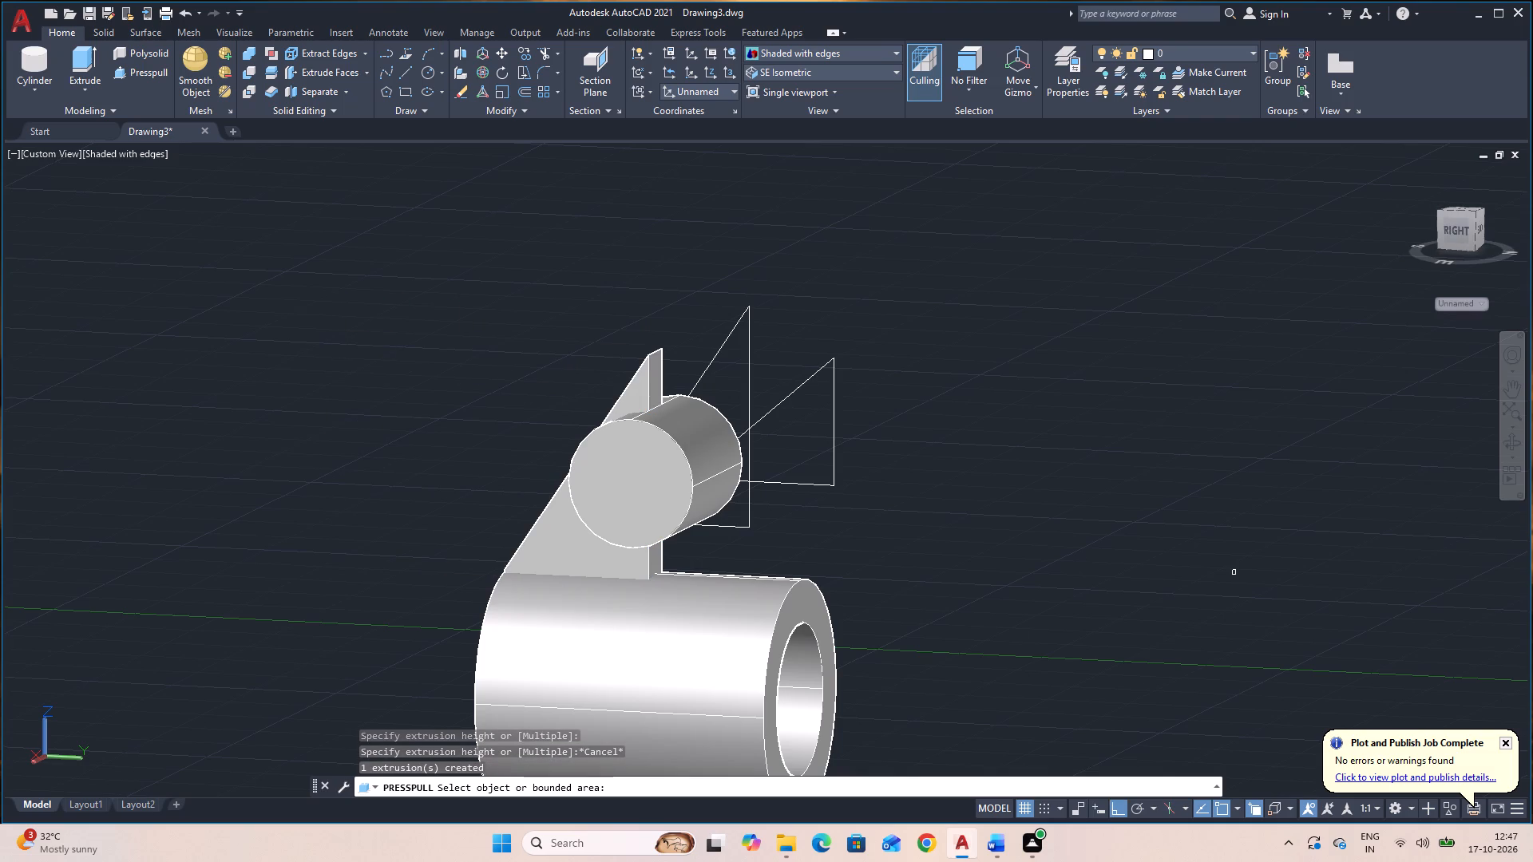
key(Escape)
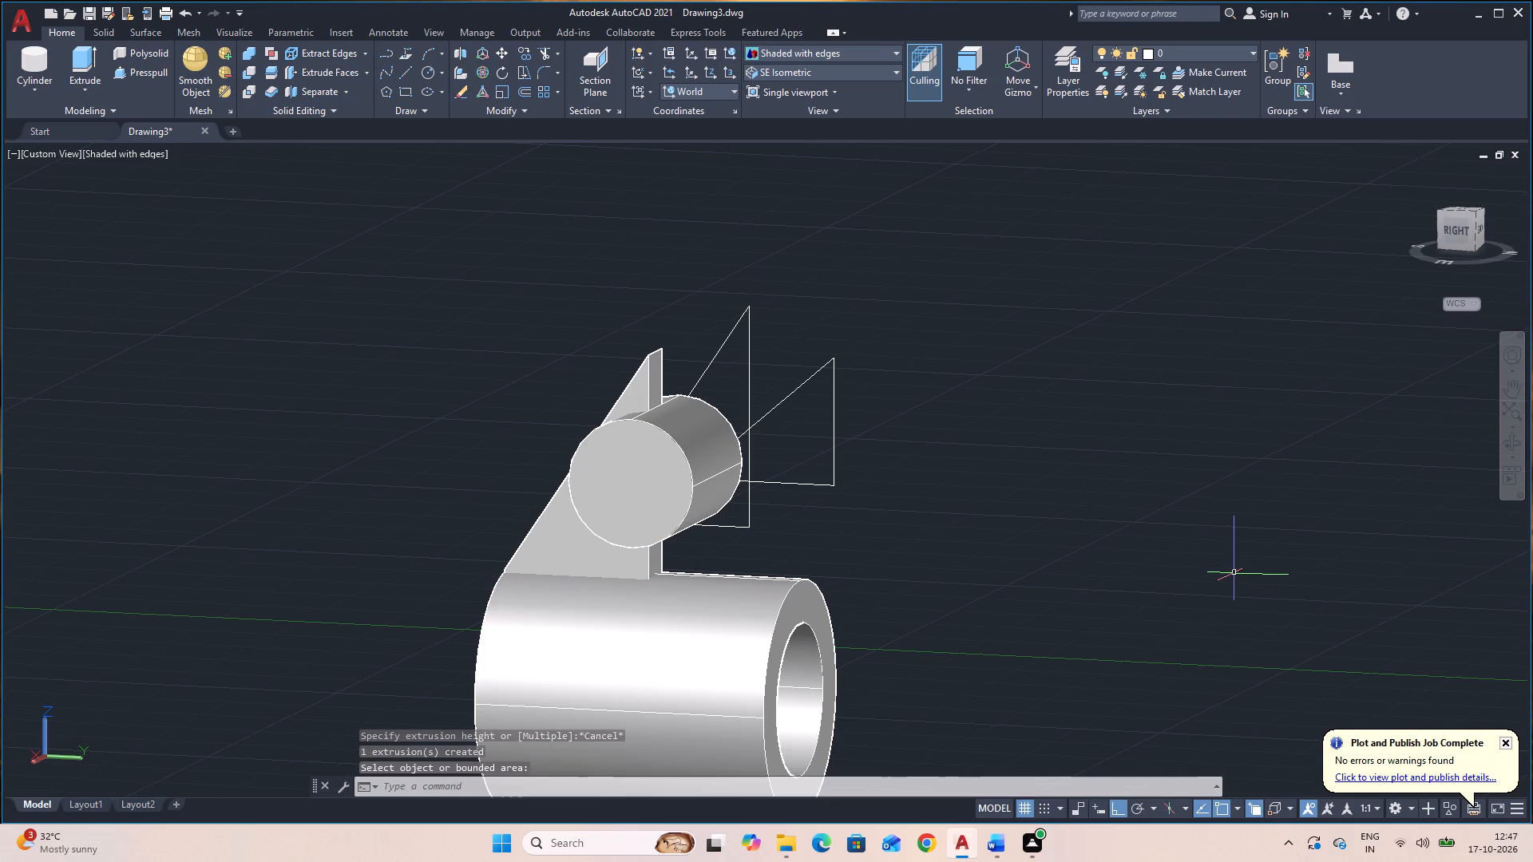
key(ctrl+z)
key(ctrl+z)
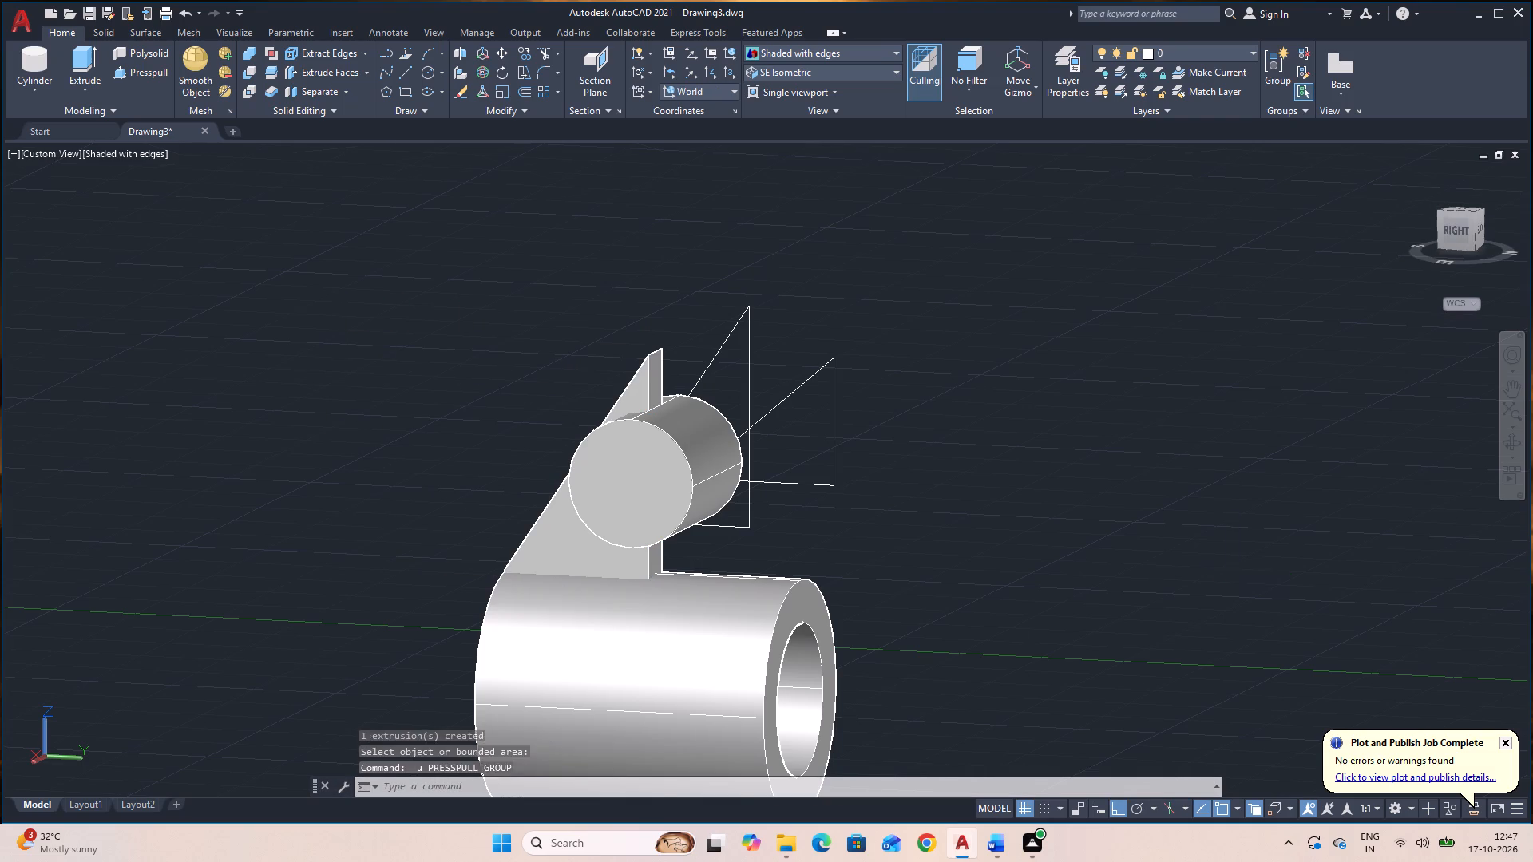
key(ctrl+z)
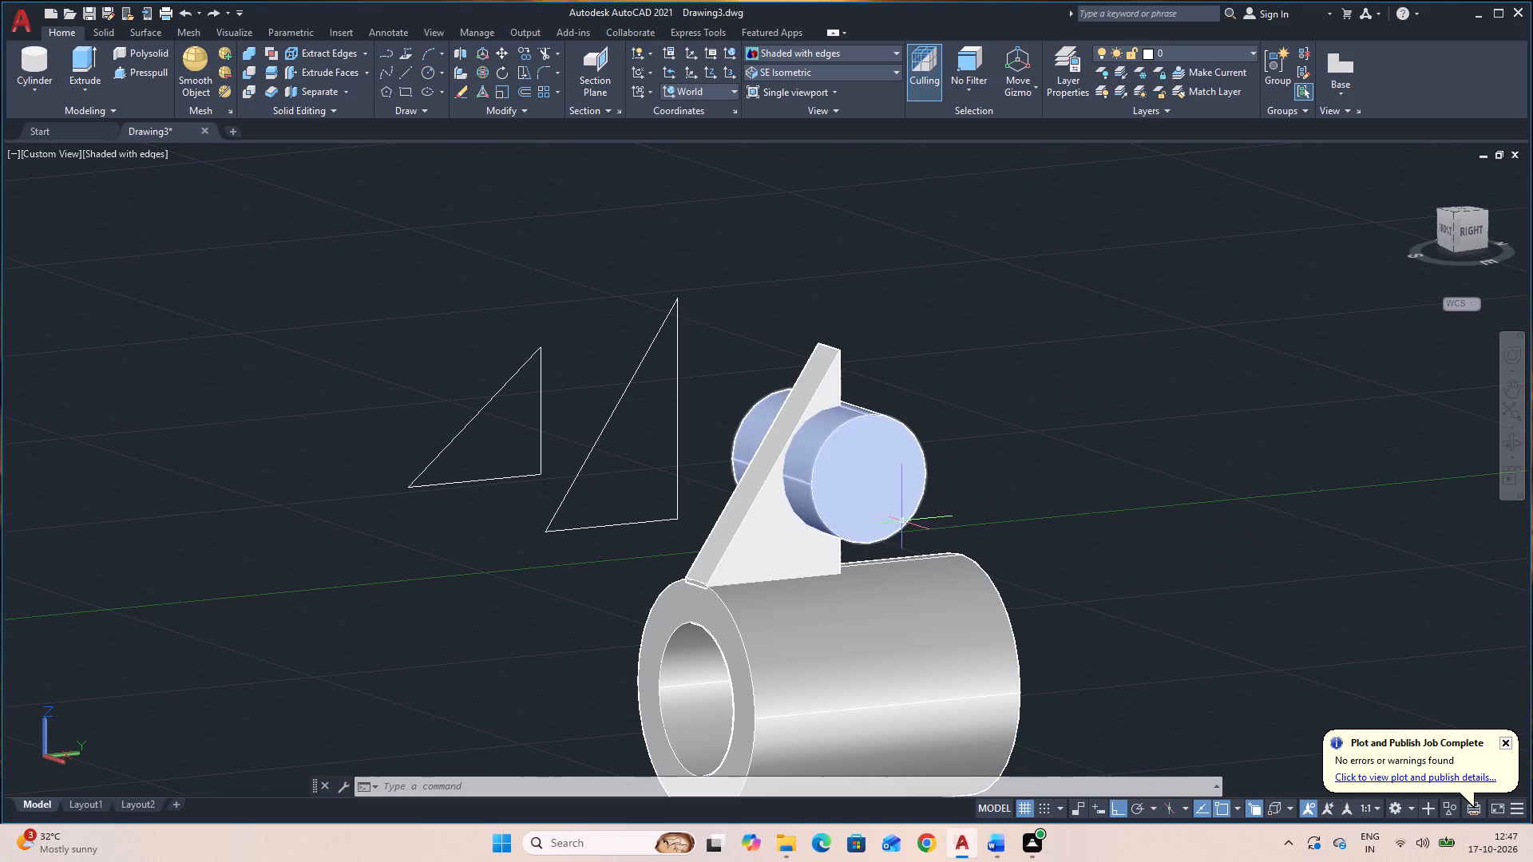
Delete the solid triangular rib that passes through the cross cylinder.
click(730, 562)
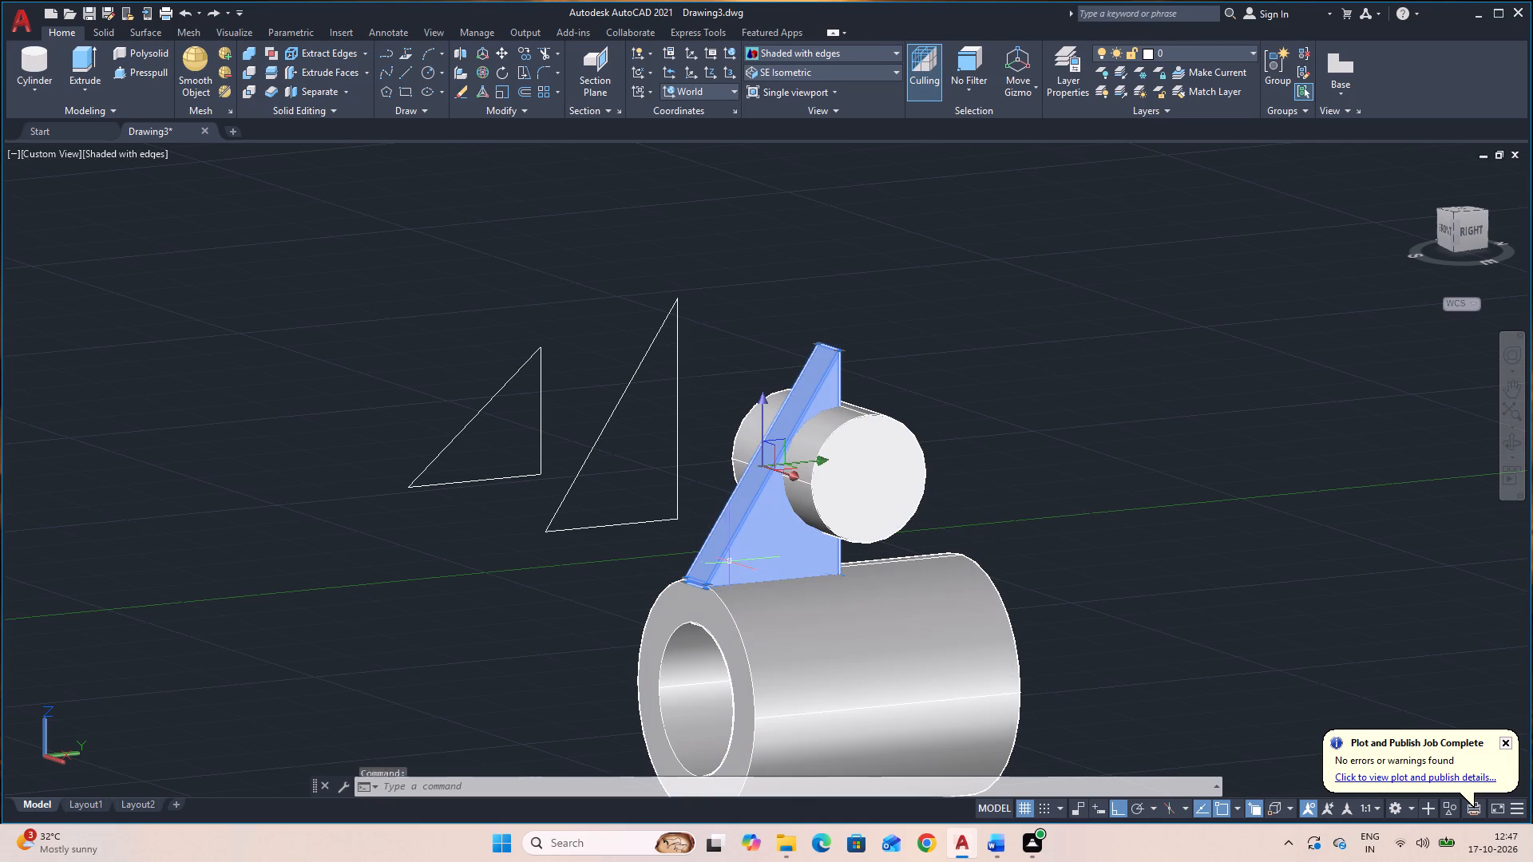
key(Delete)
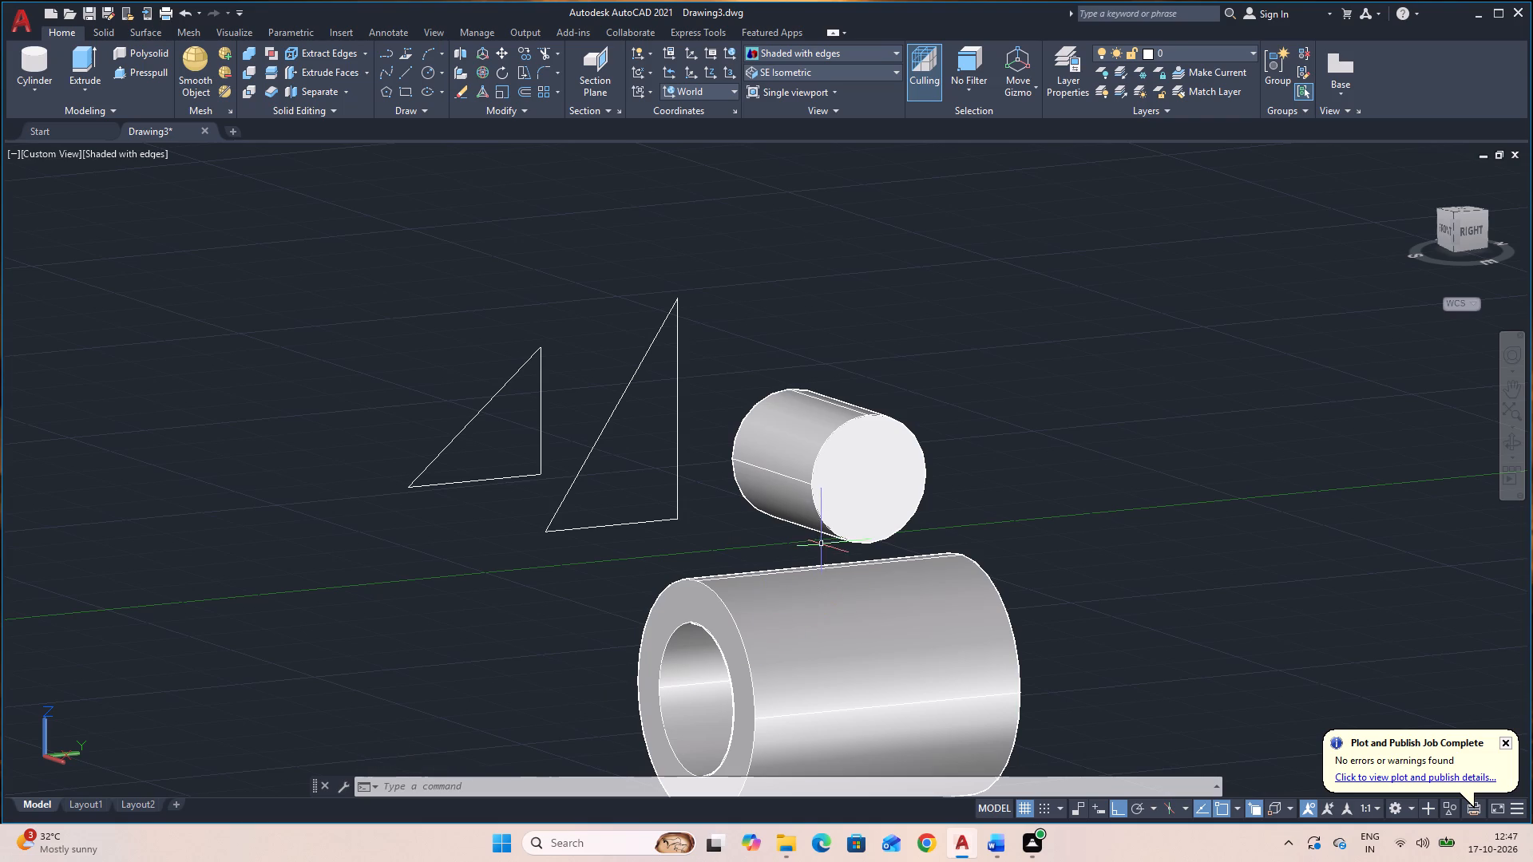
Draw lines from the cross cylinder's end-face centre 9.5 inward, to the hollow cylinder's front top point, 17.5 along its top, and back up to the axis.
text(L)
key(space)
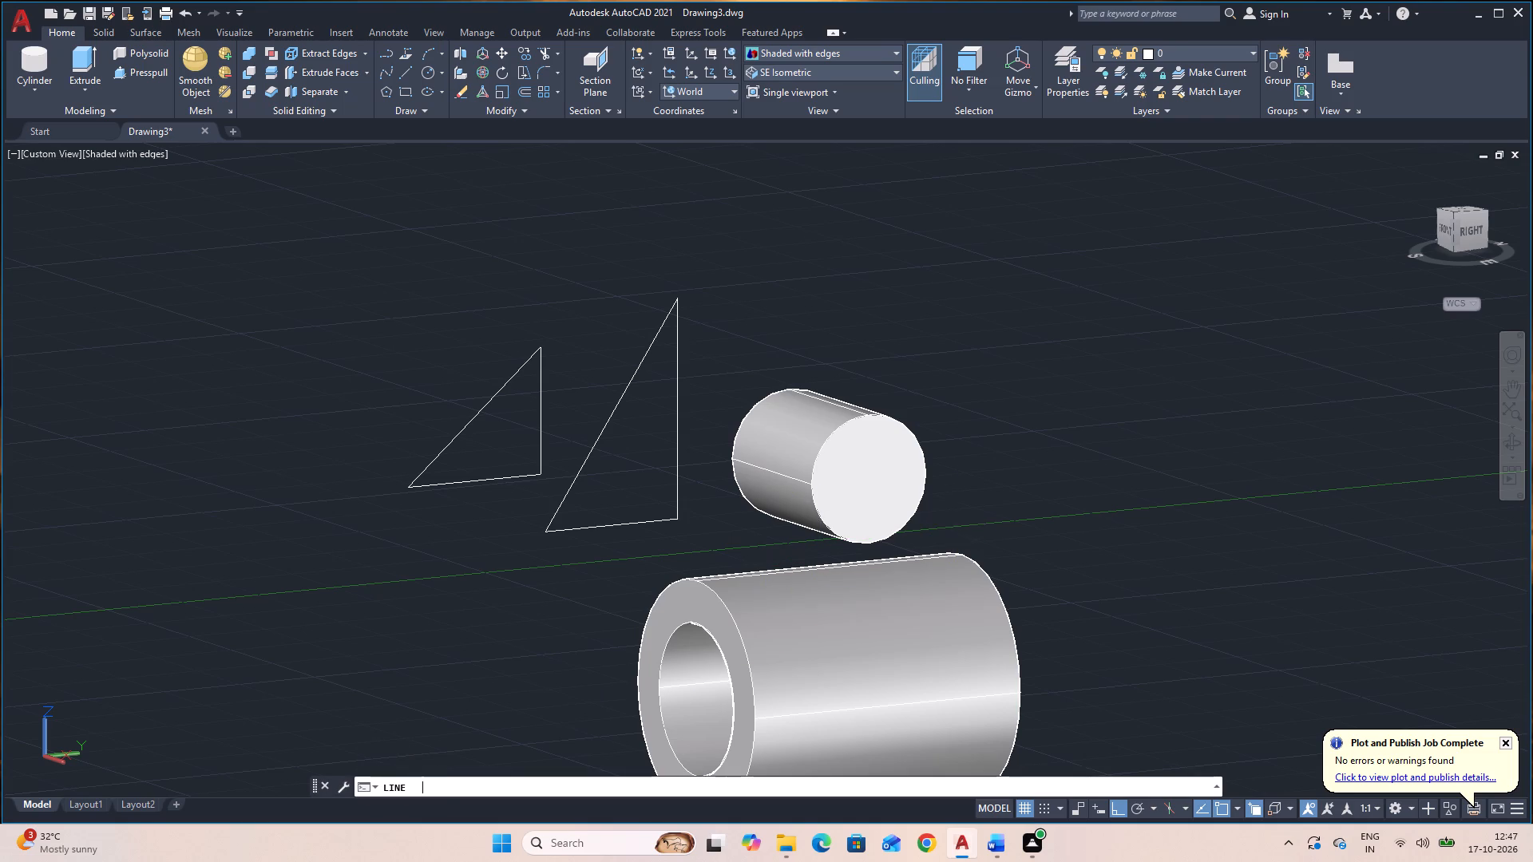
click(867, 480)
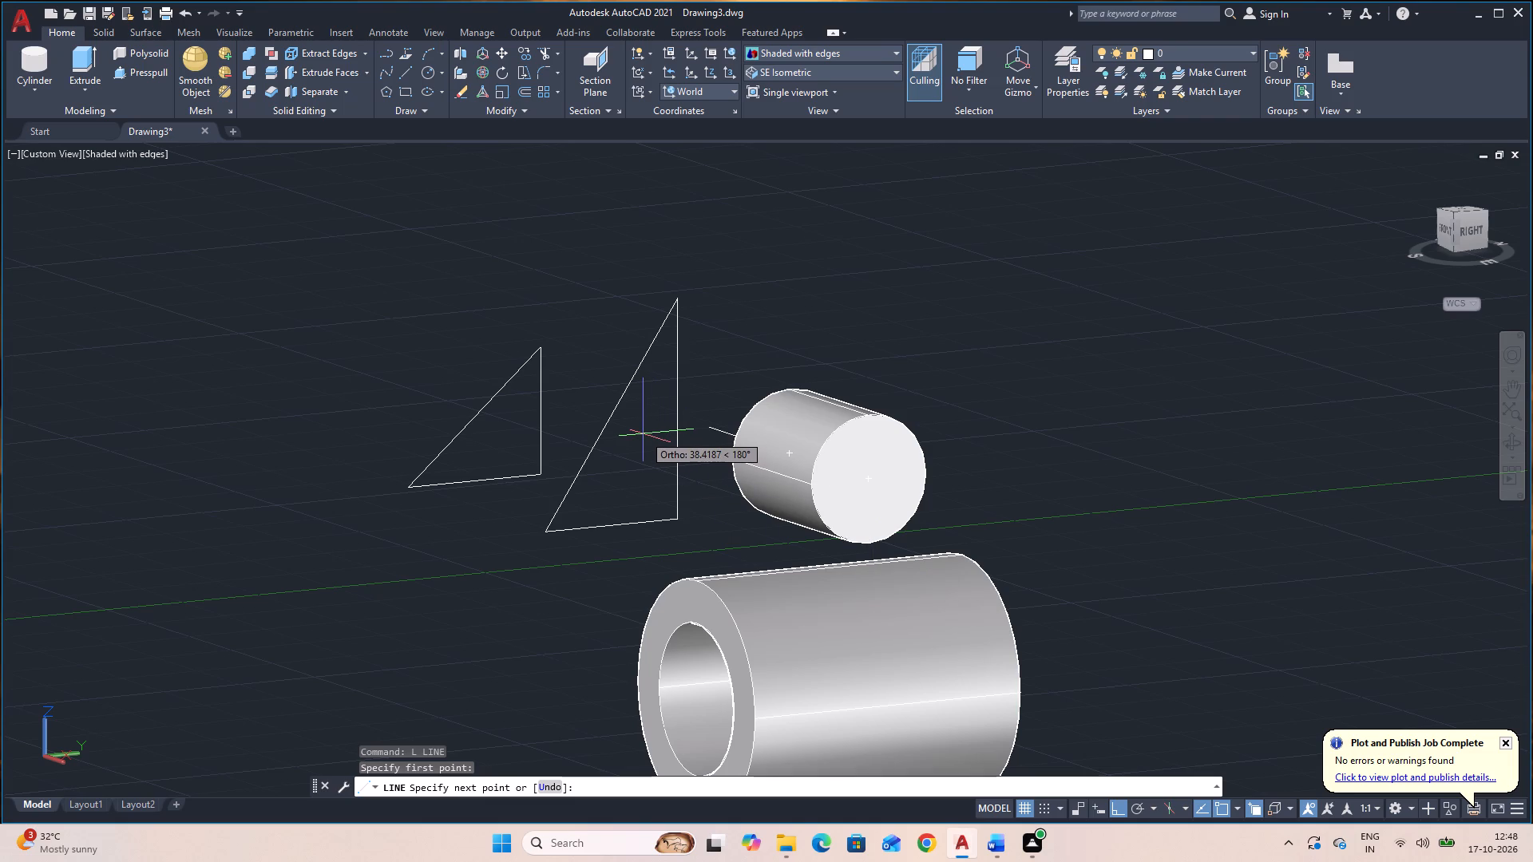
text(9.5)
key(Return)
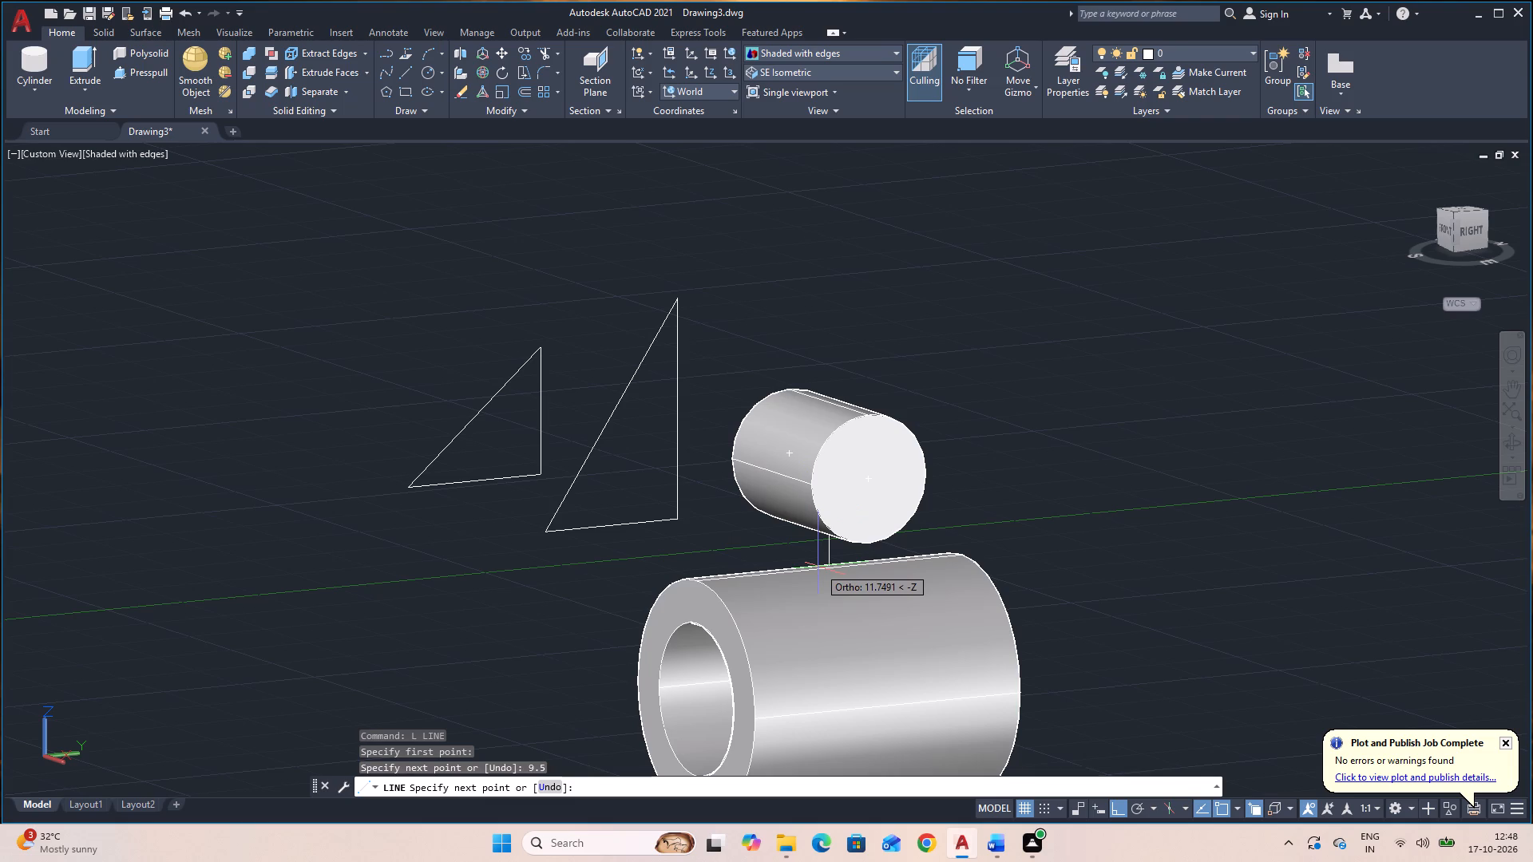
click(699, 581)
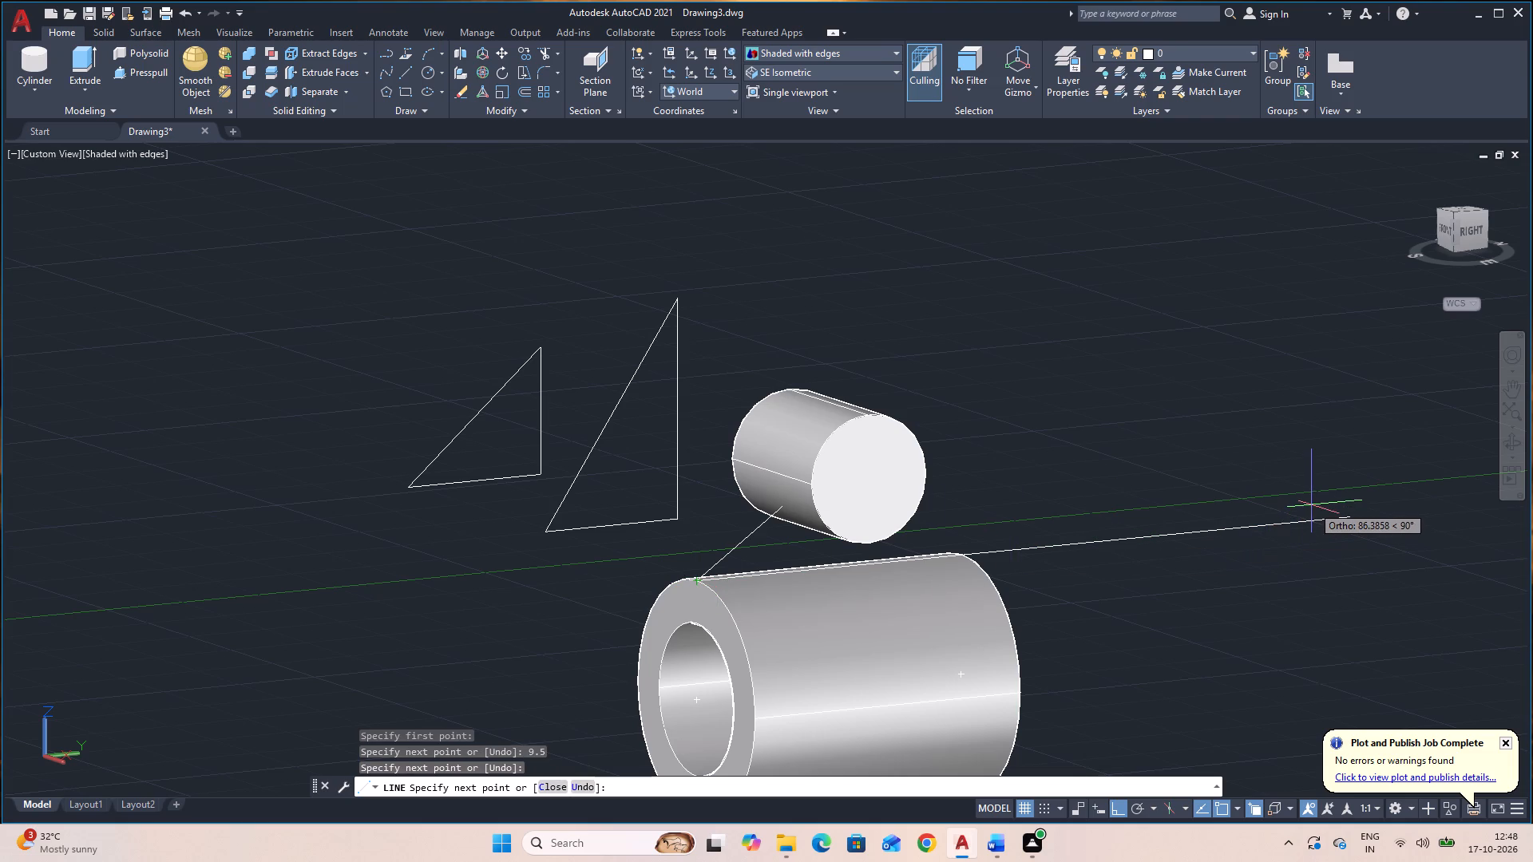
text(17.5)
key(Return)
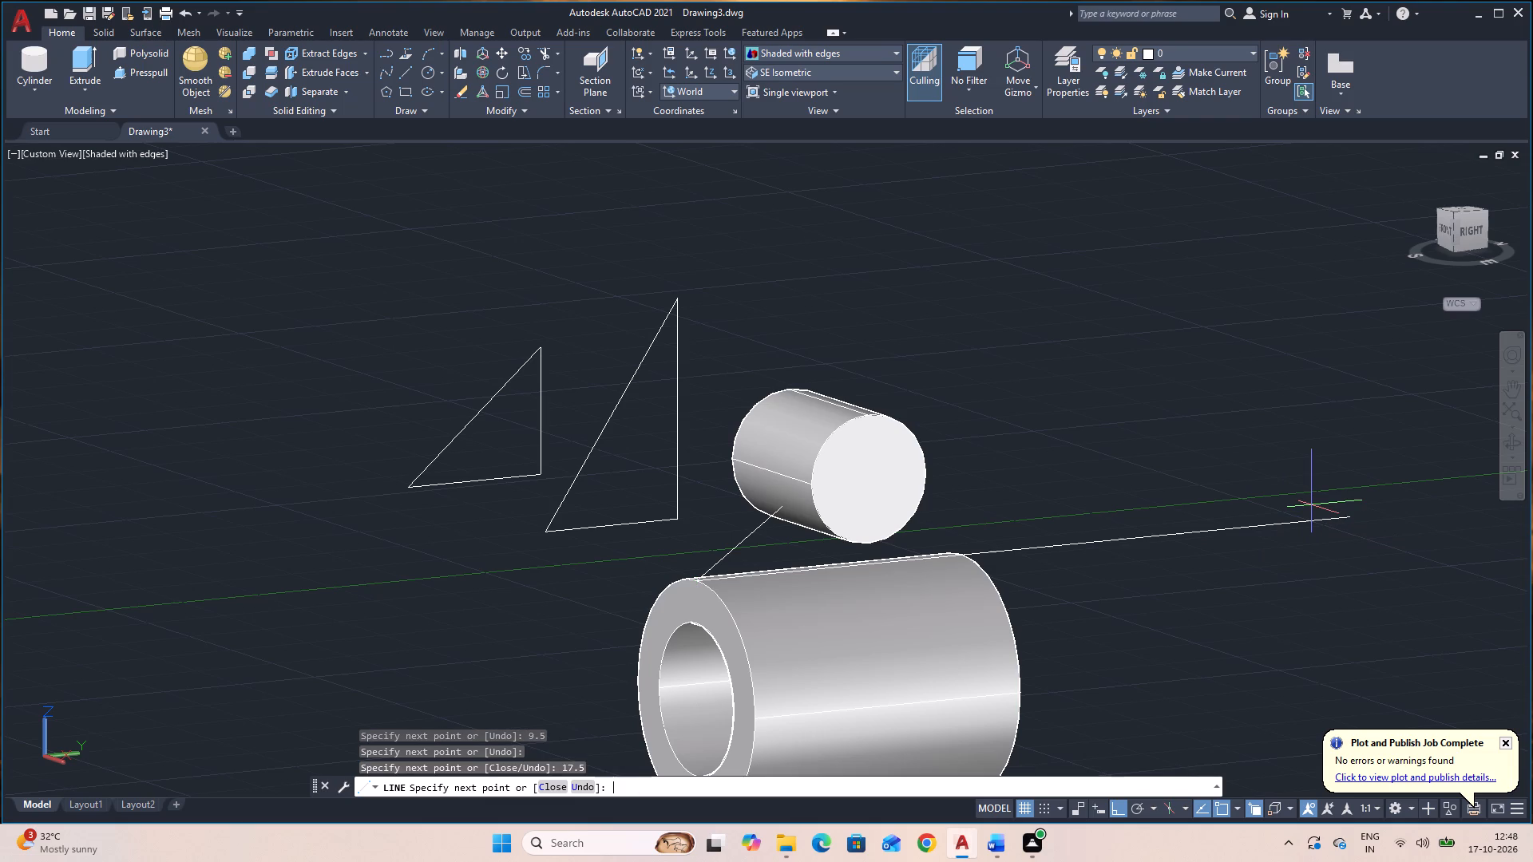
click(831, 469)
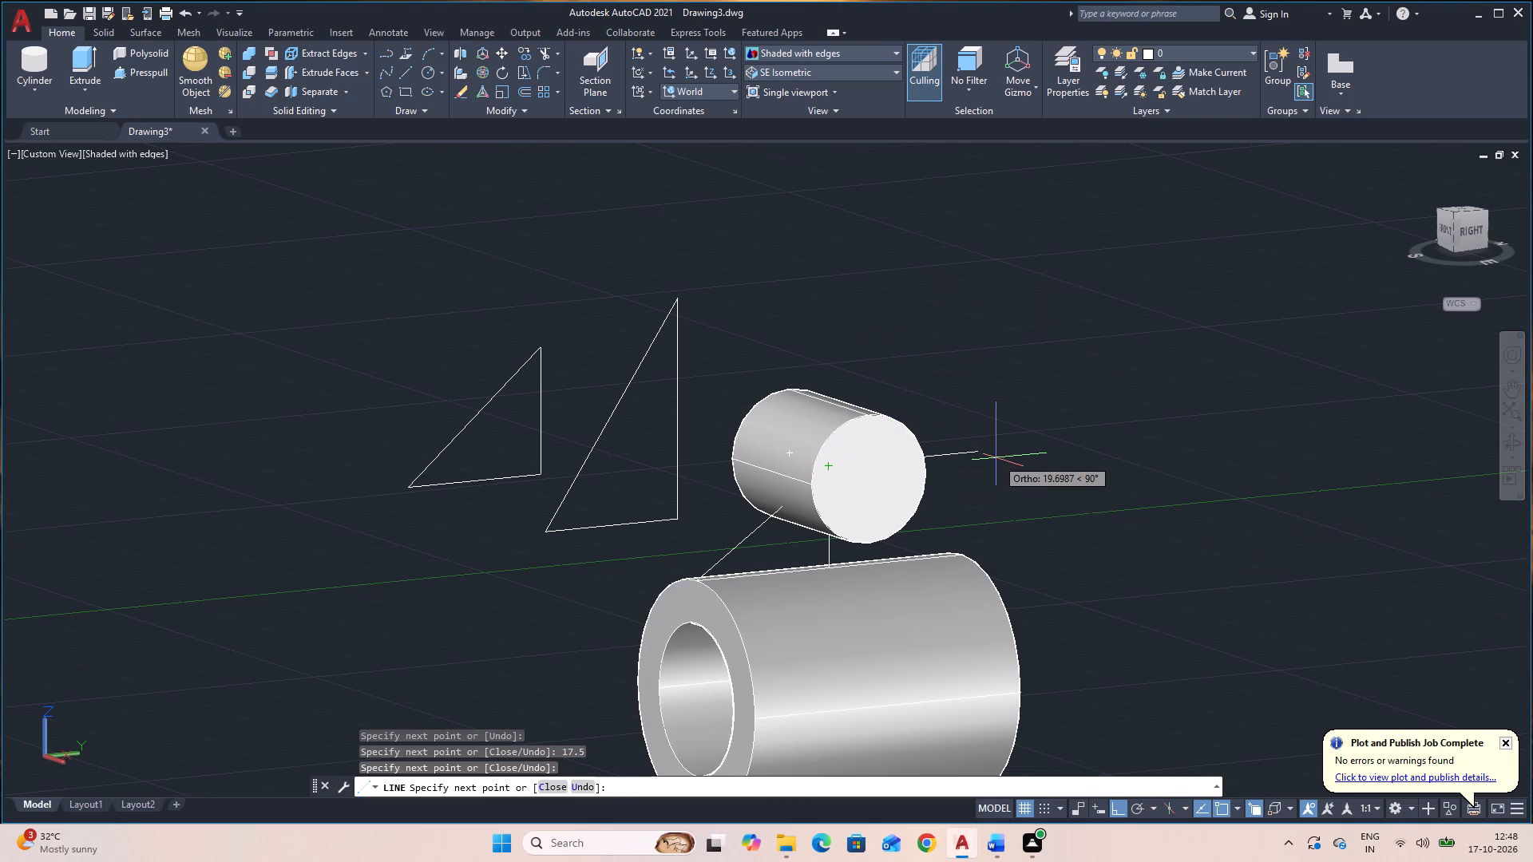
key(Escape)
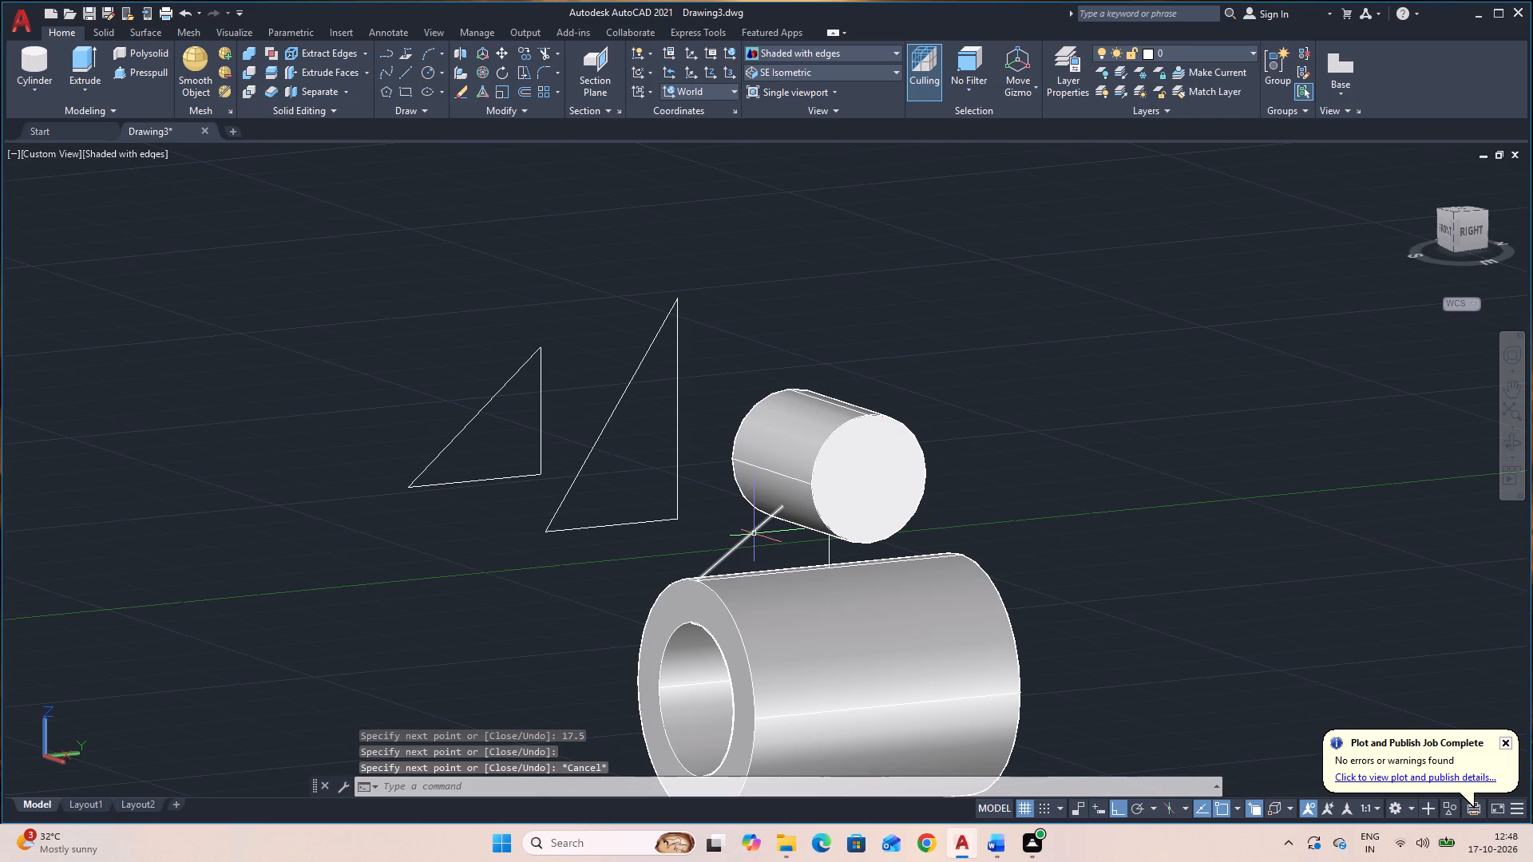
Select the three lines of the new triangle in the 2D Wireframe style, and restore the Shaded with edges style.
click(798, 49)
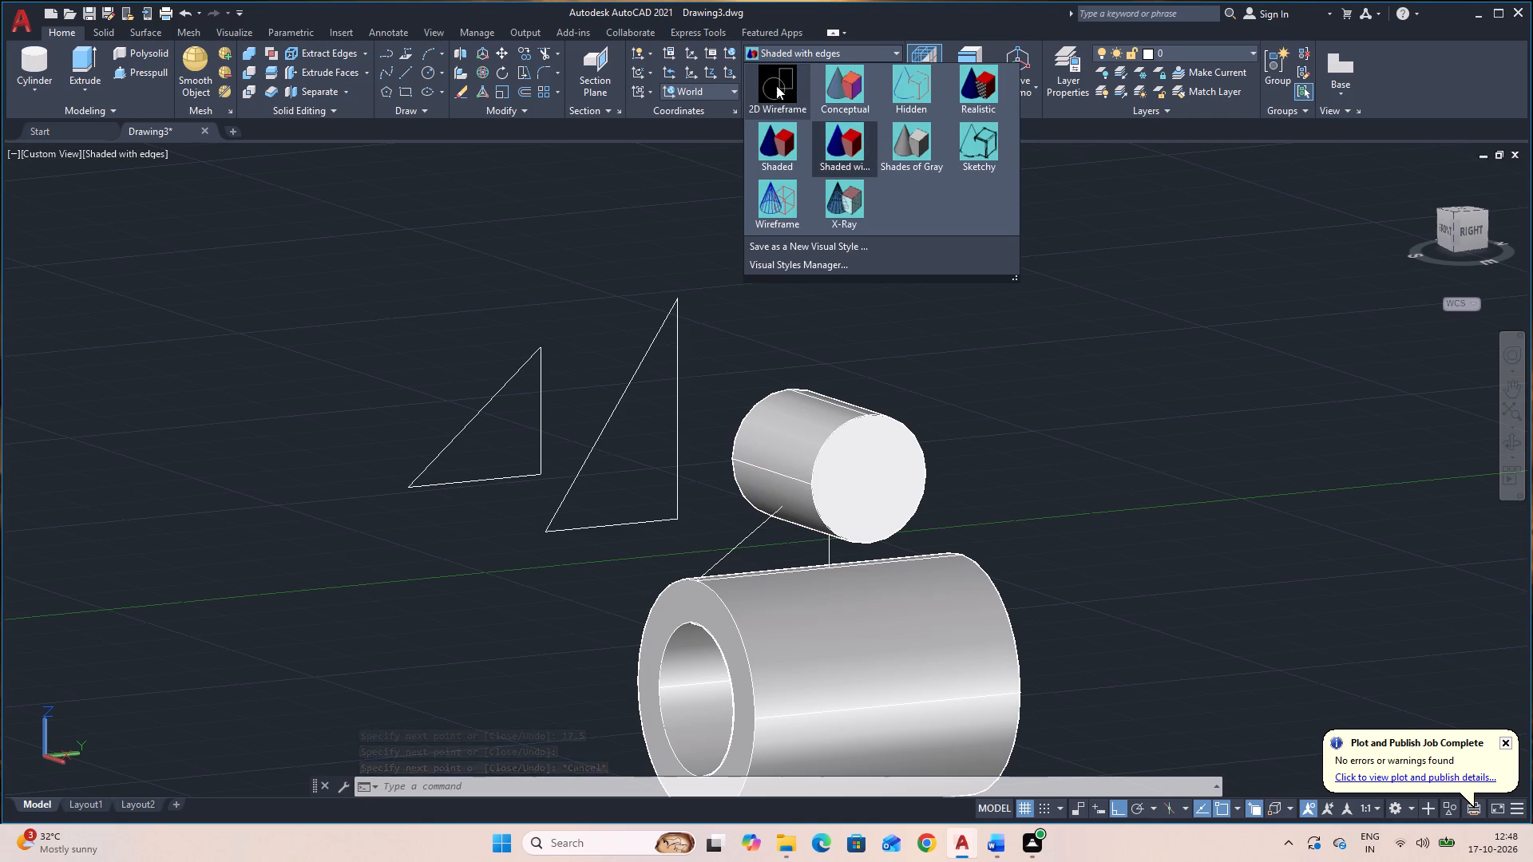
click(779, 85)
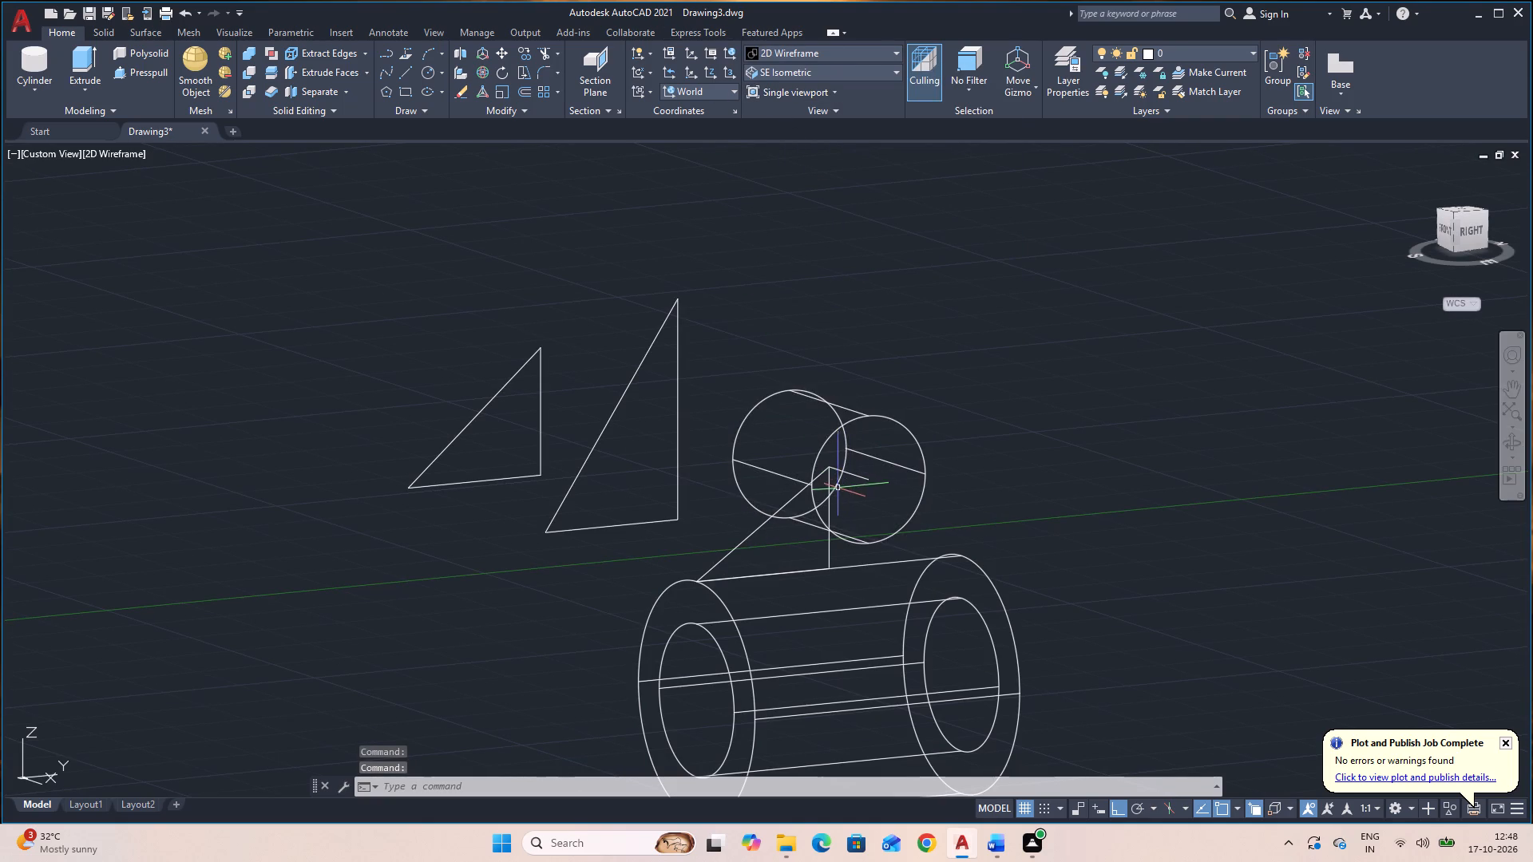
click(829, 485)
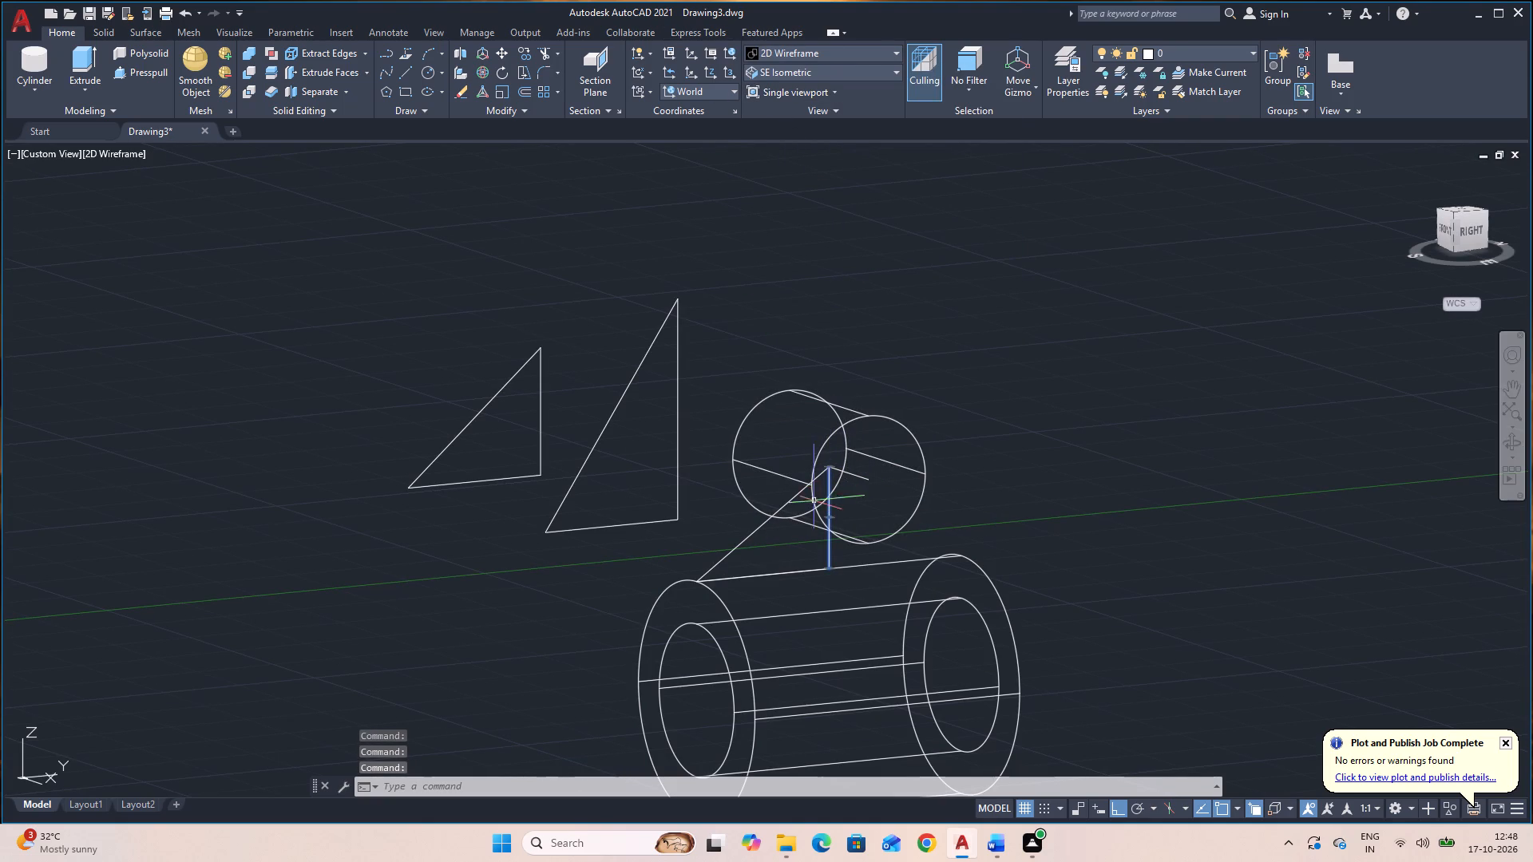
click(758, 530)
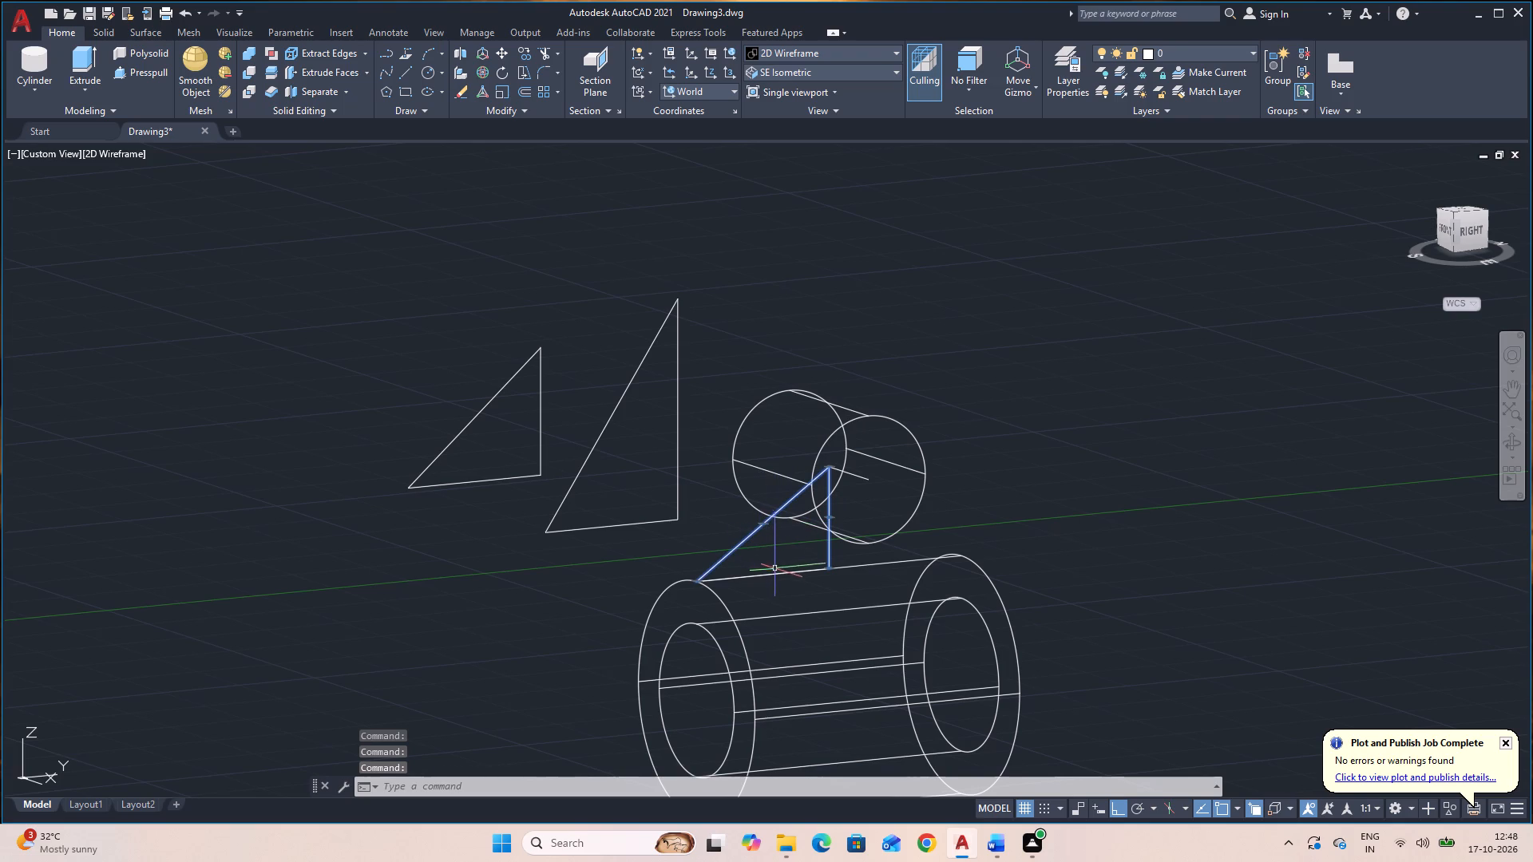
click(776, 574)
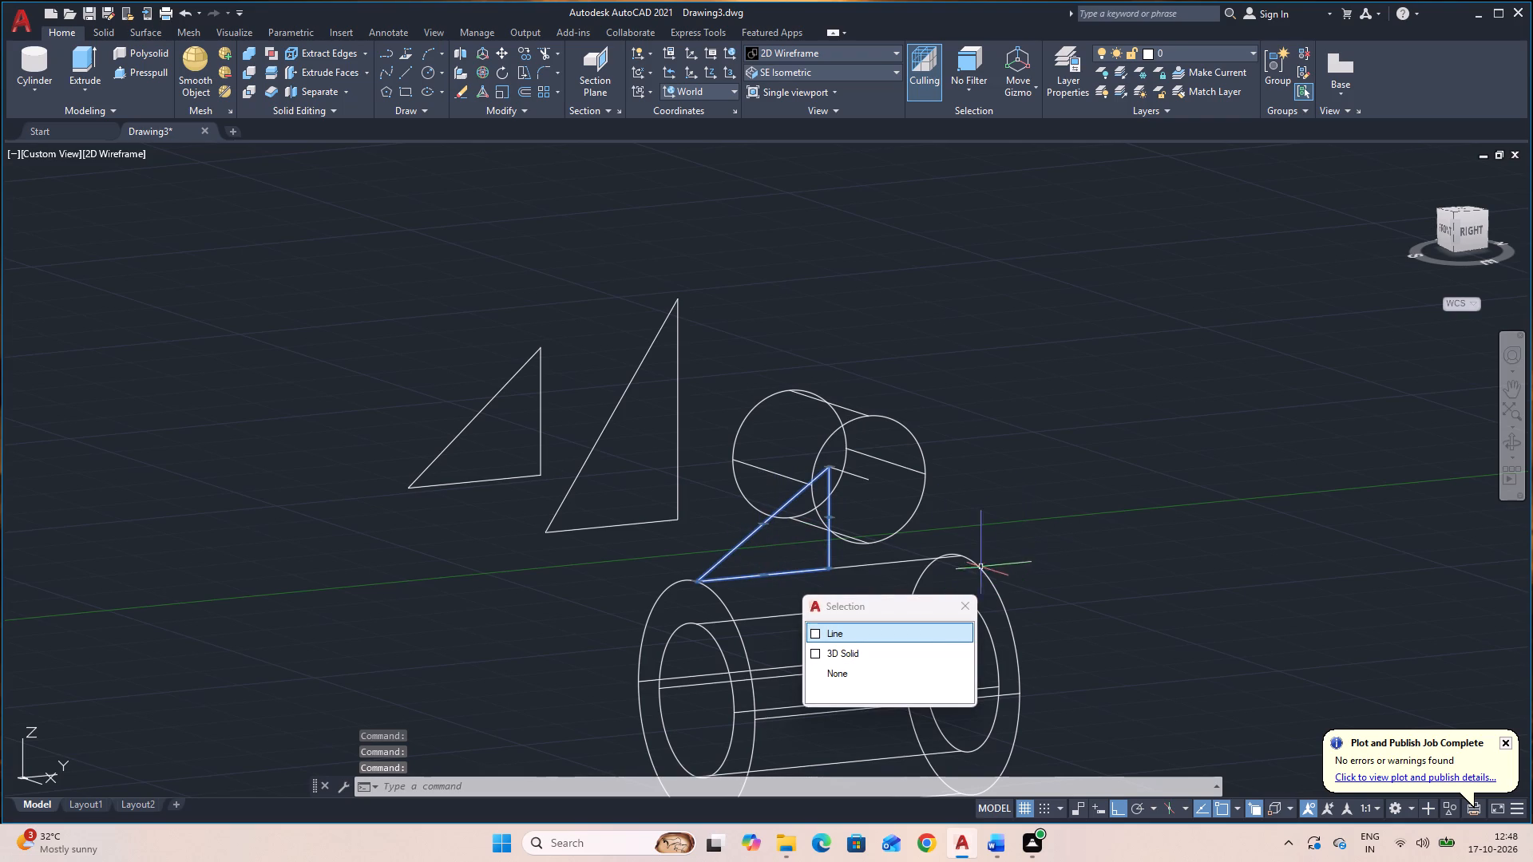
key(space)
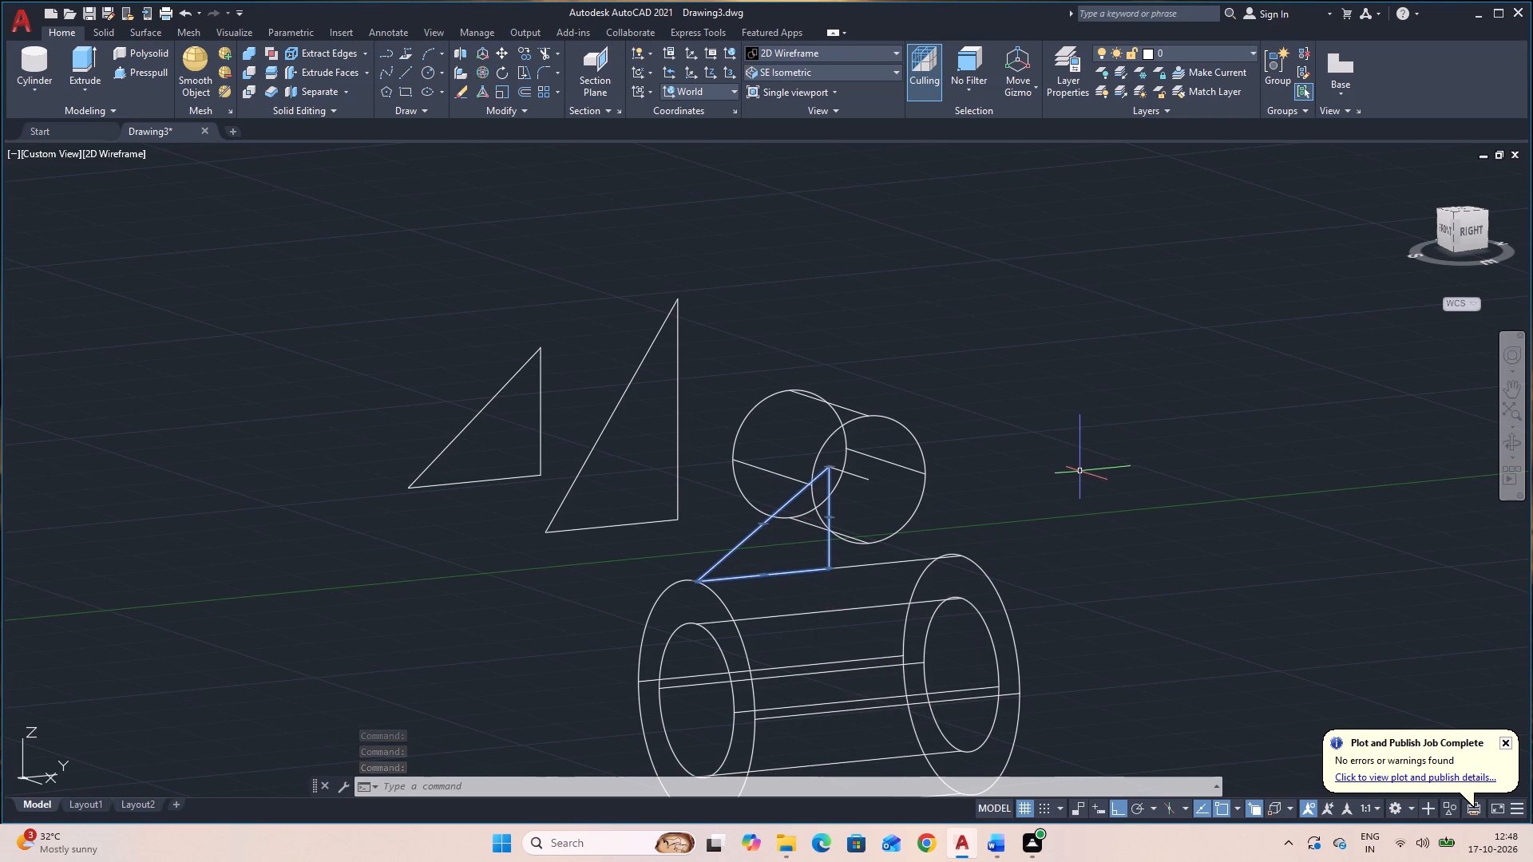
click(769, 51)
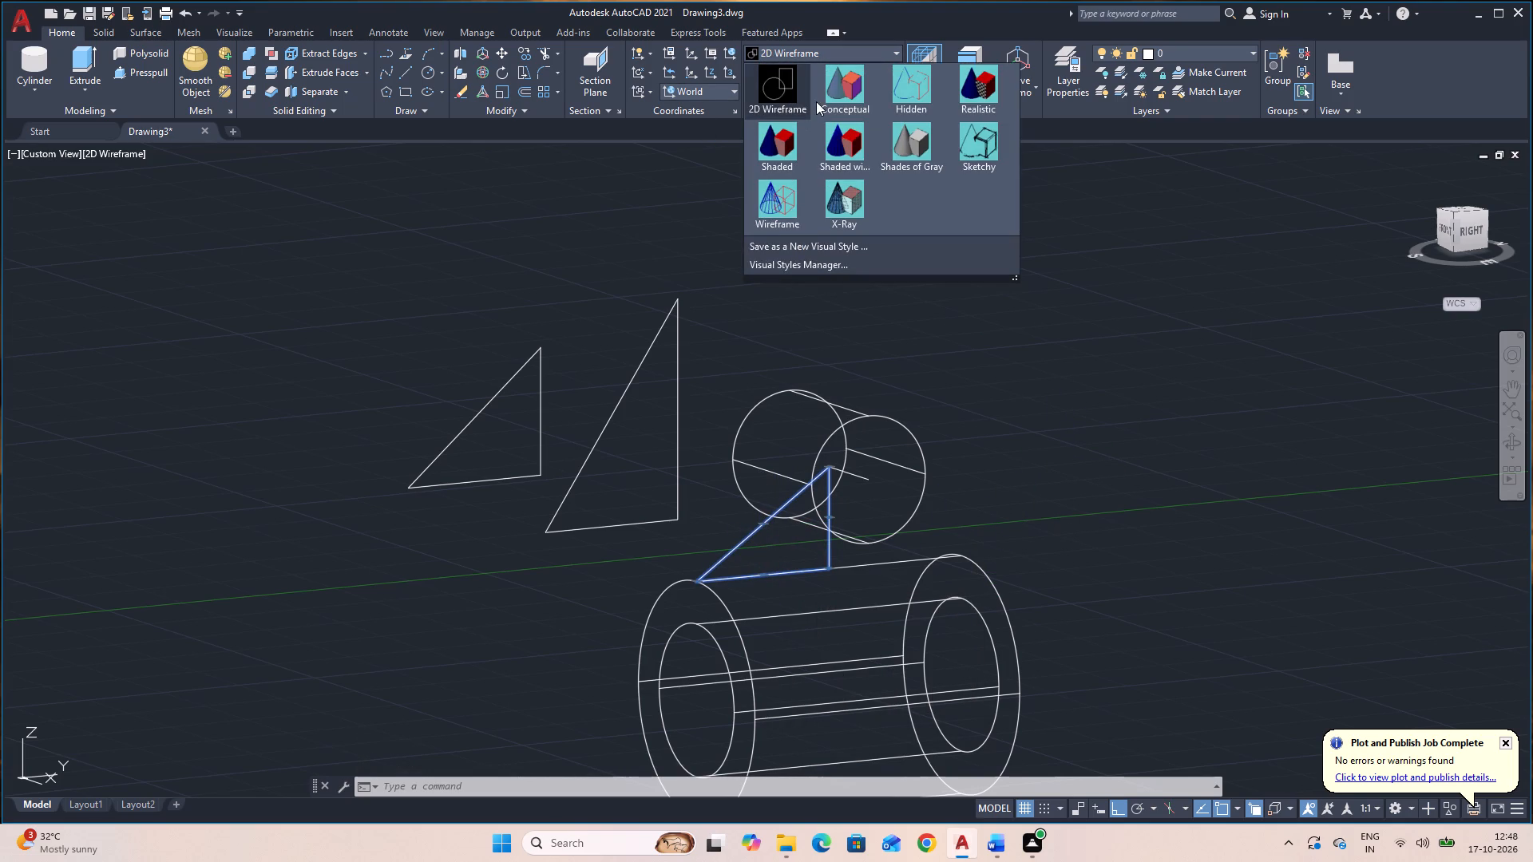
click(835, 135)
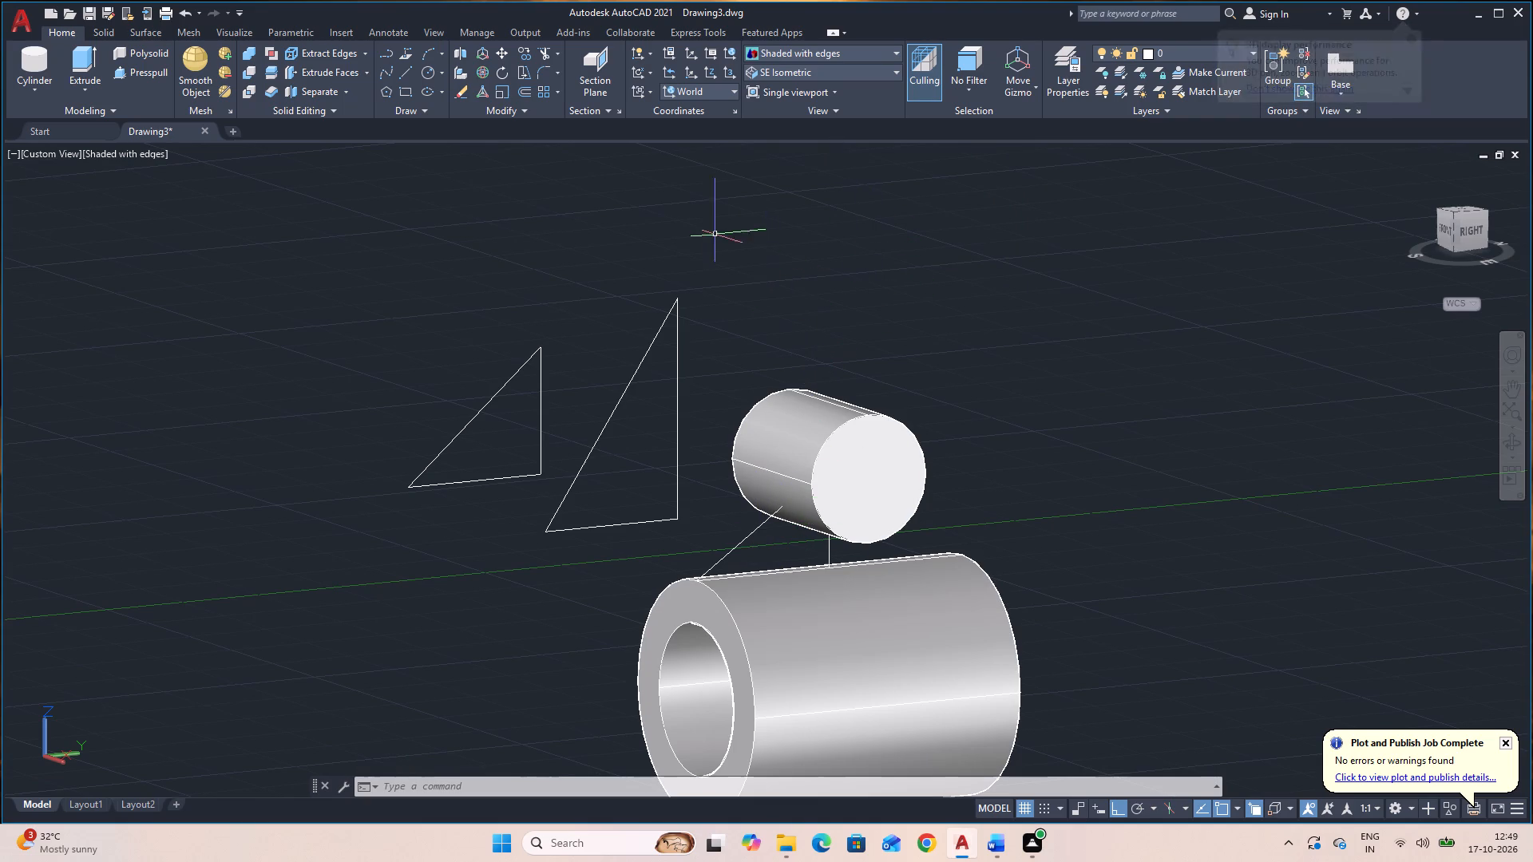
Select the new triangle's three lines in 2D Wireframe, move them clear of the cylinders beyond the other triangles, and restore Shaded with edges.
click(762, 53)
click(774, 78)
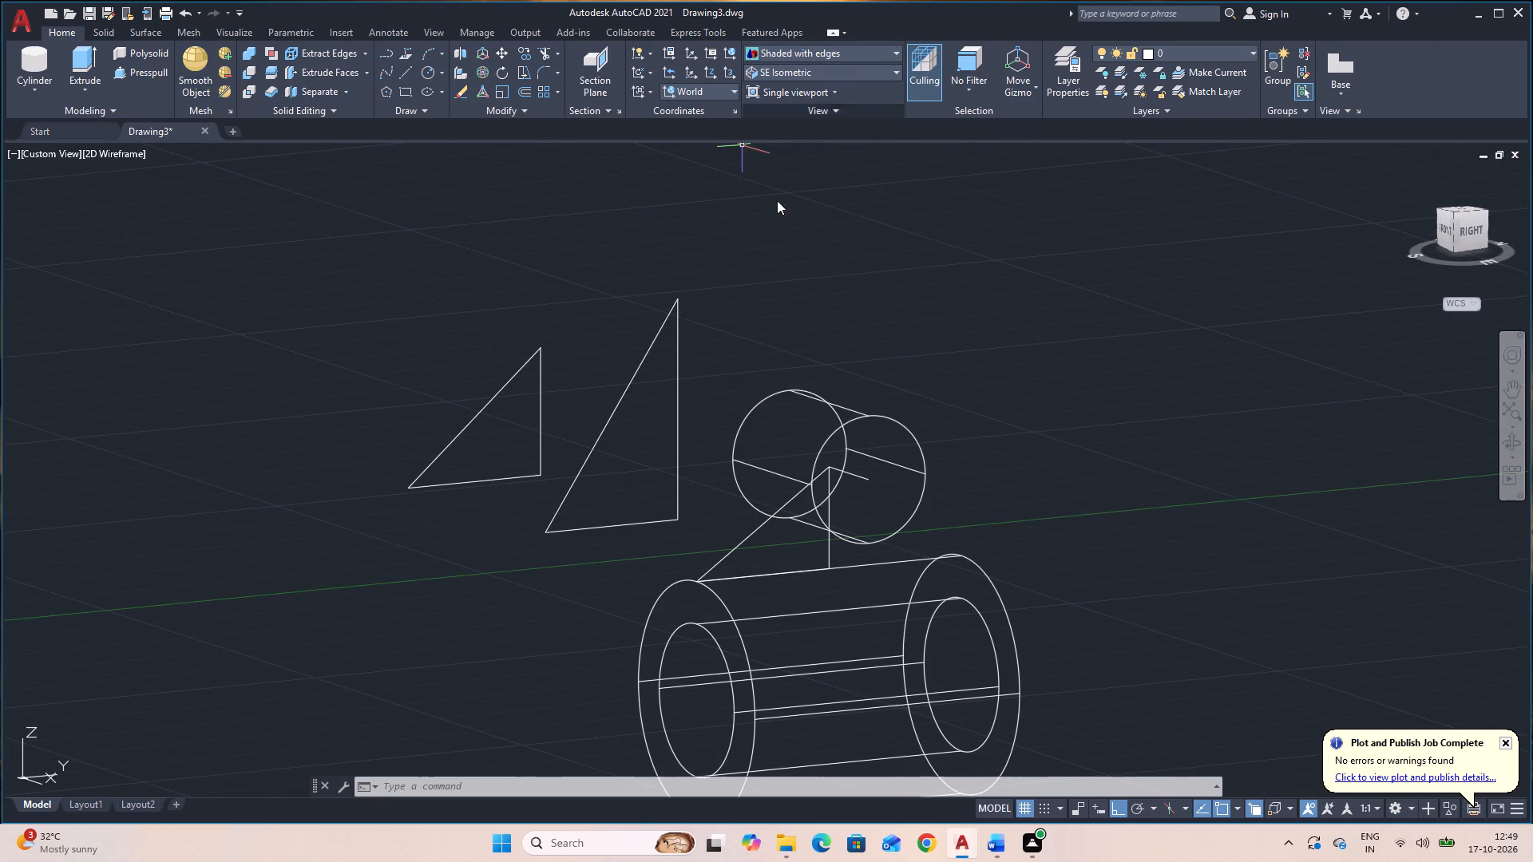
click(786, 501)
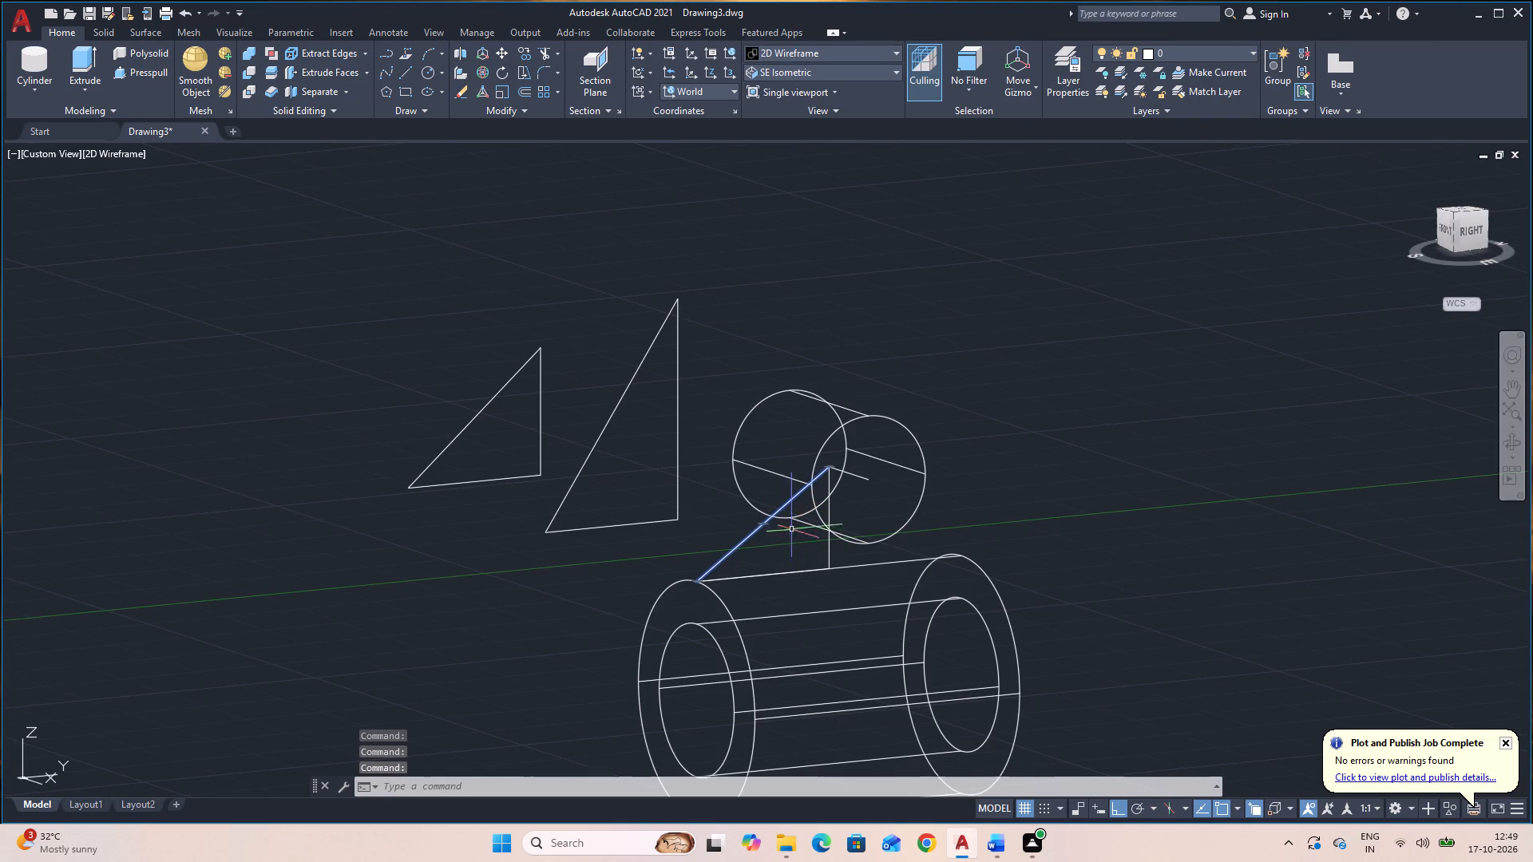
click(794, 571)
click(827, 547)
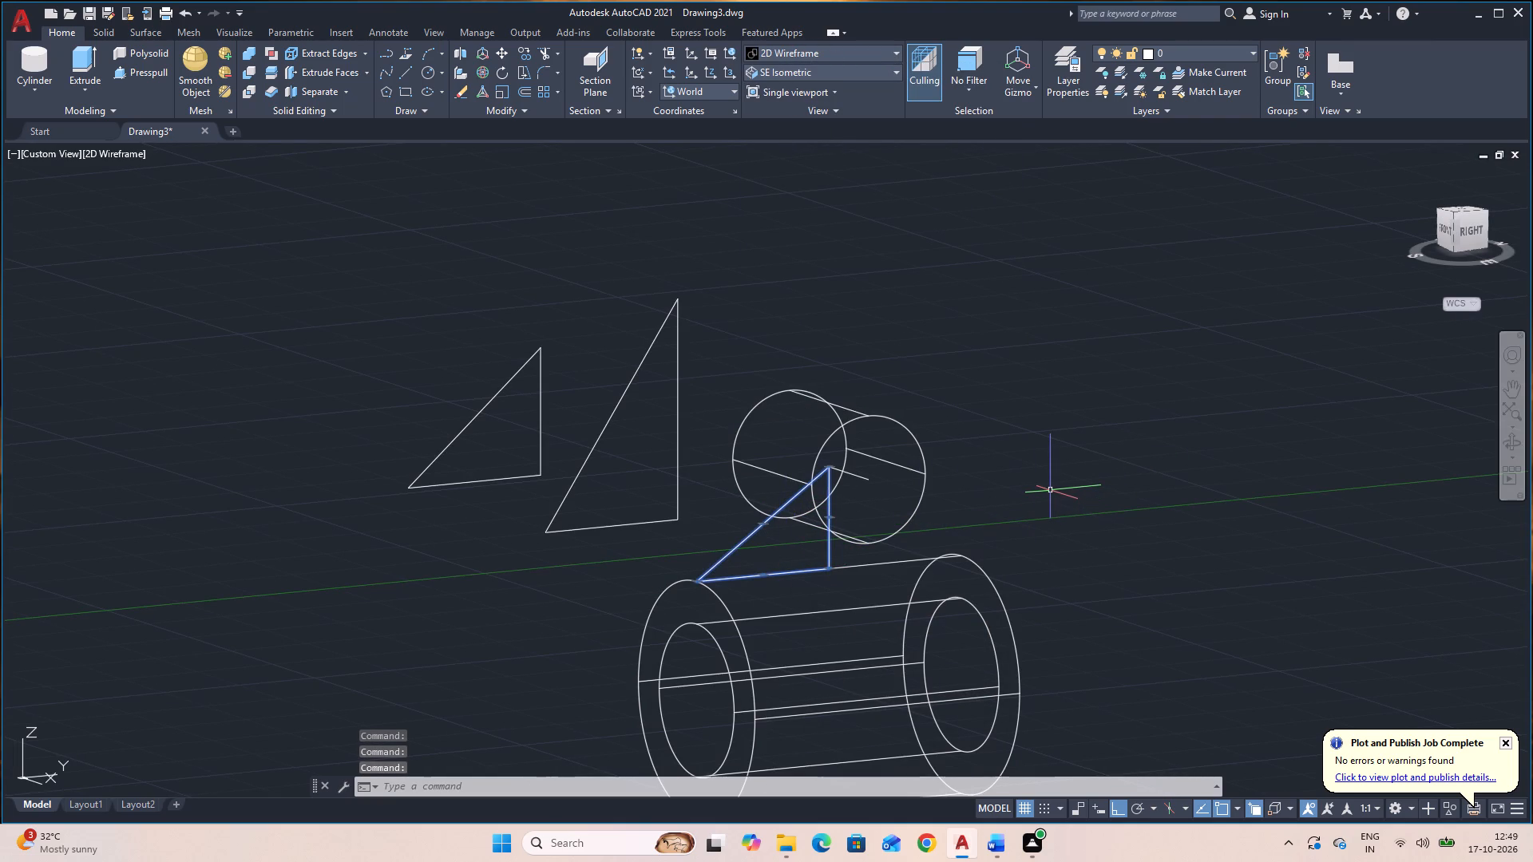
key(m)
key(space)
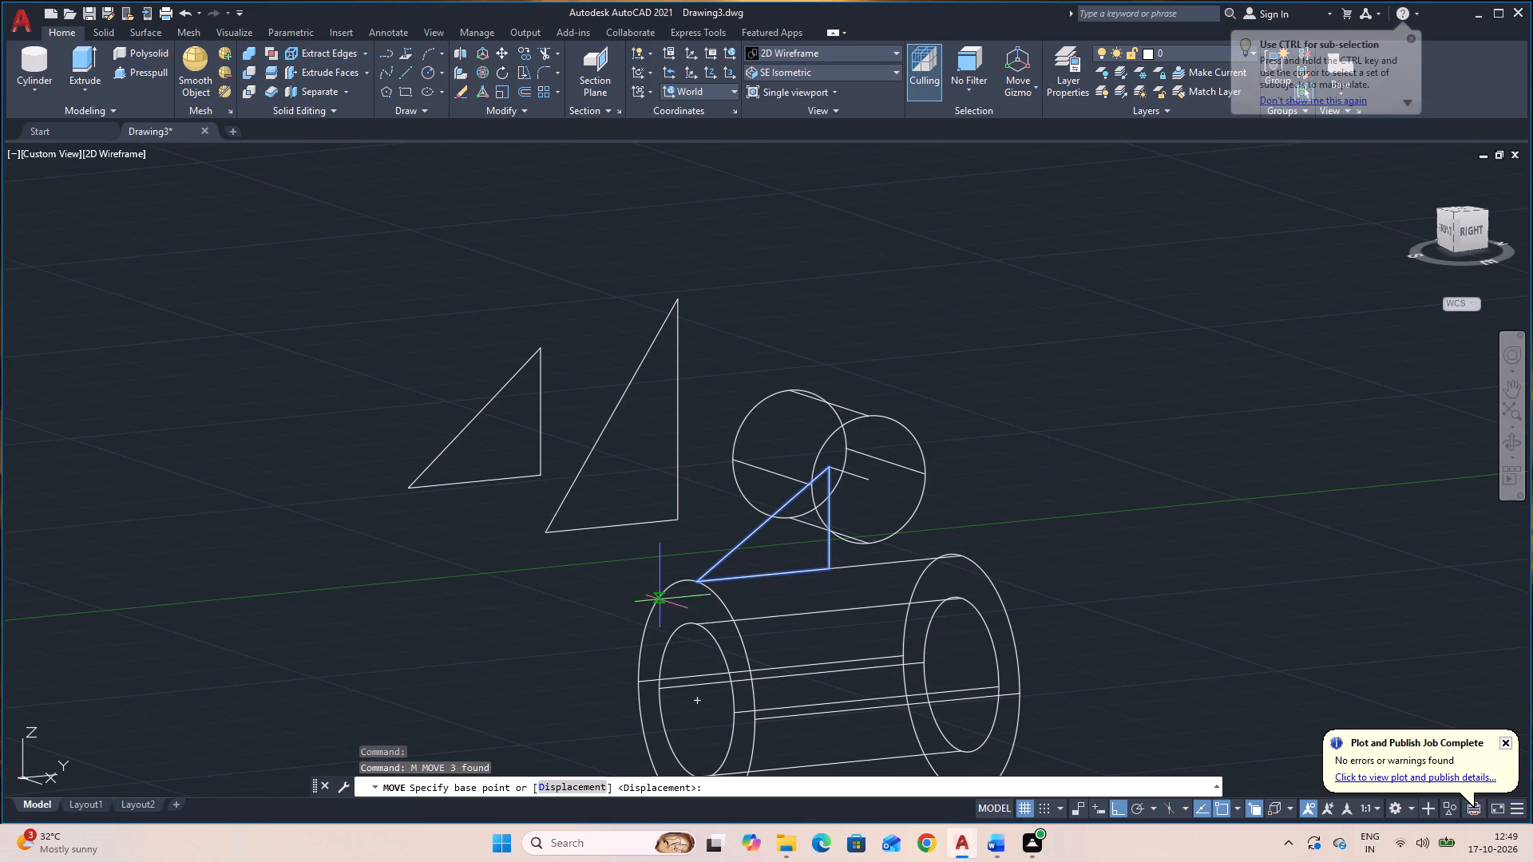
click(696, 578)
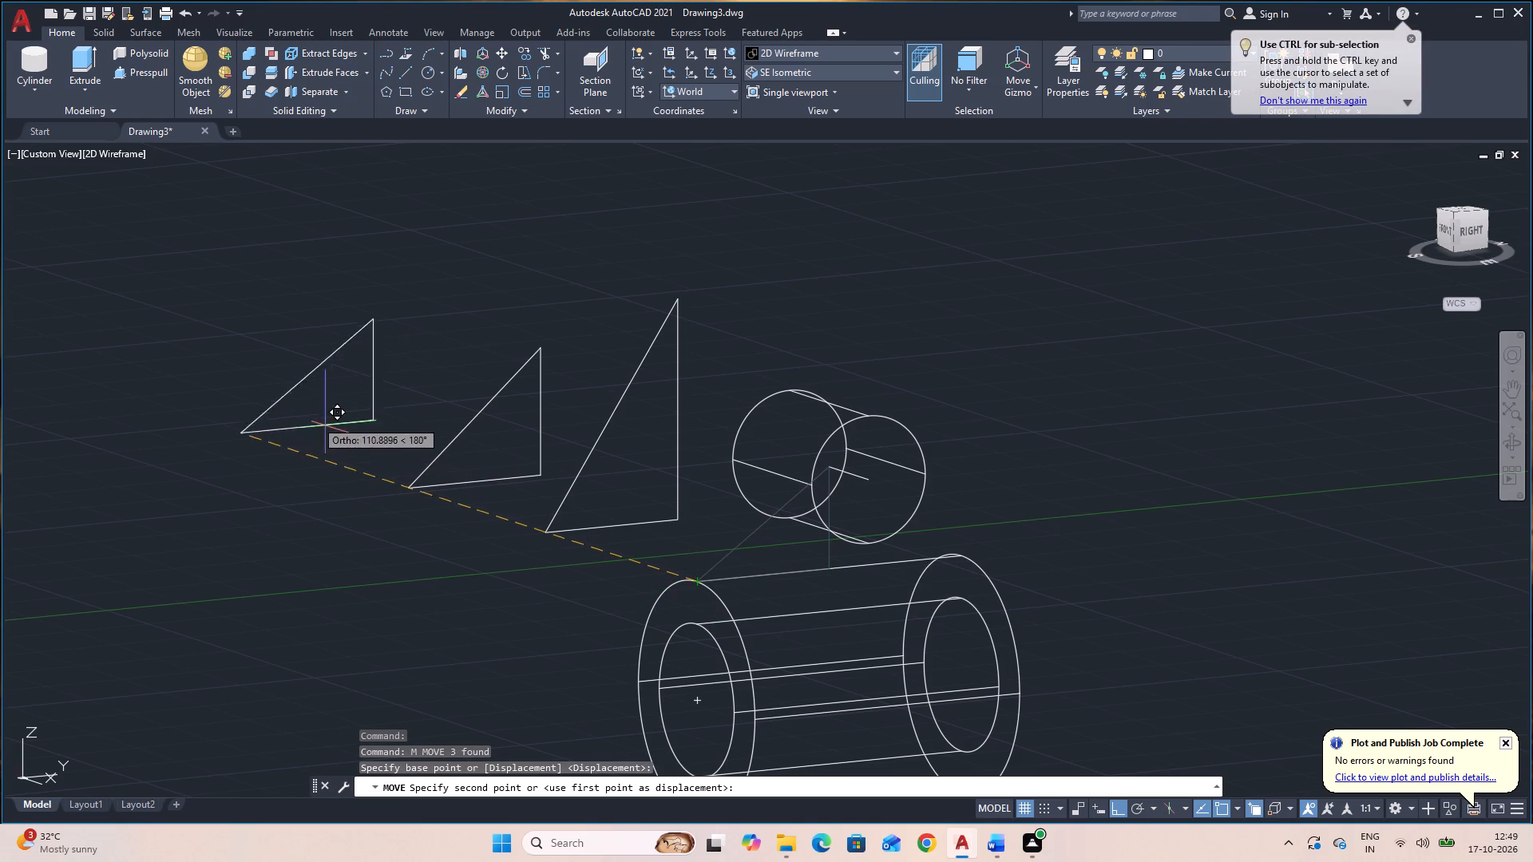
click(206, 421)
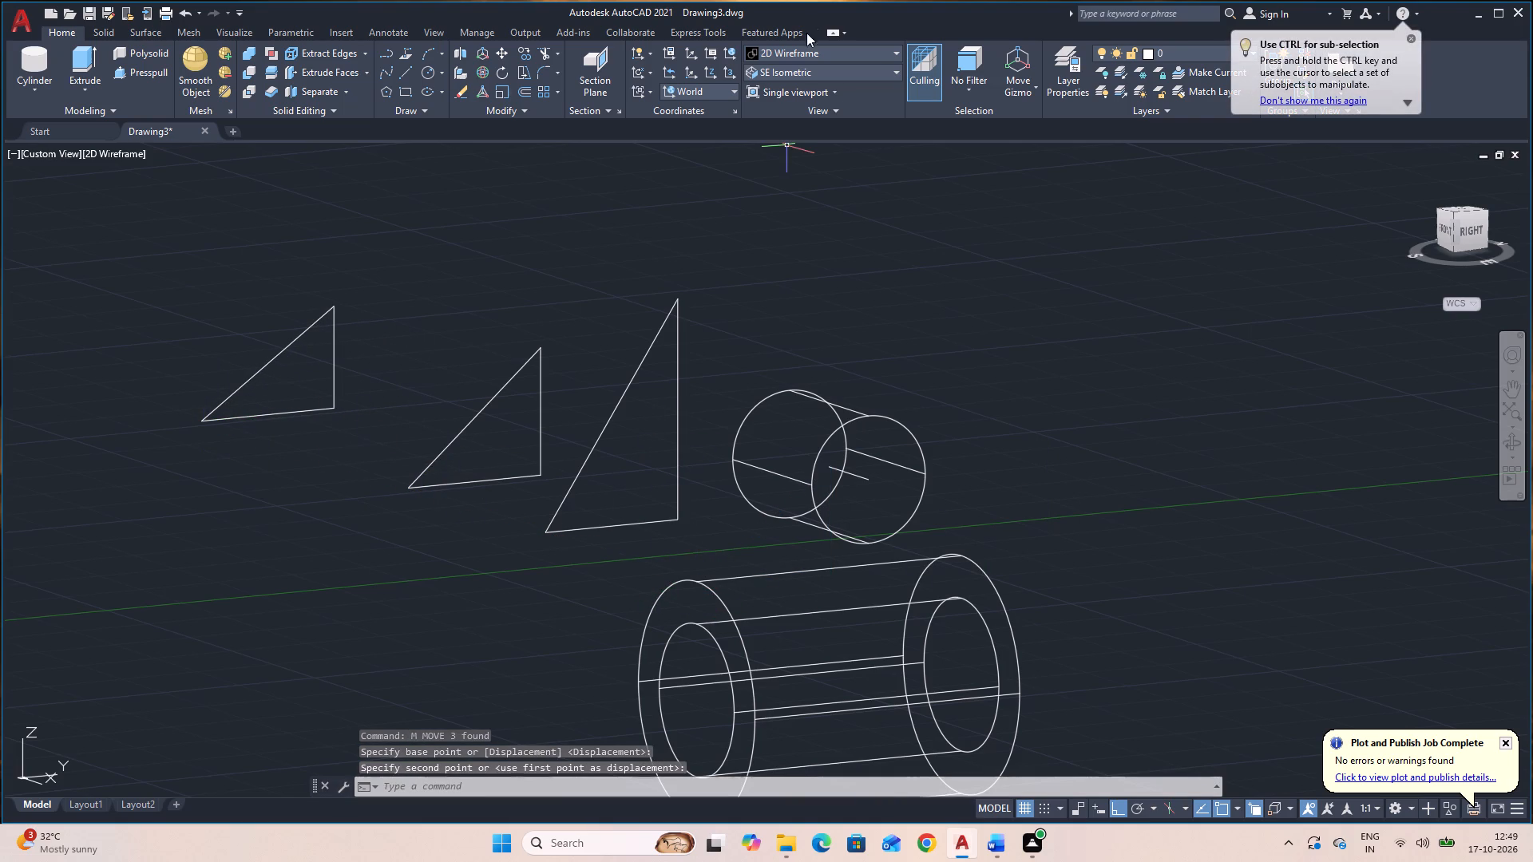
click(815, 53)
click(824, 153)
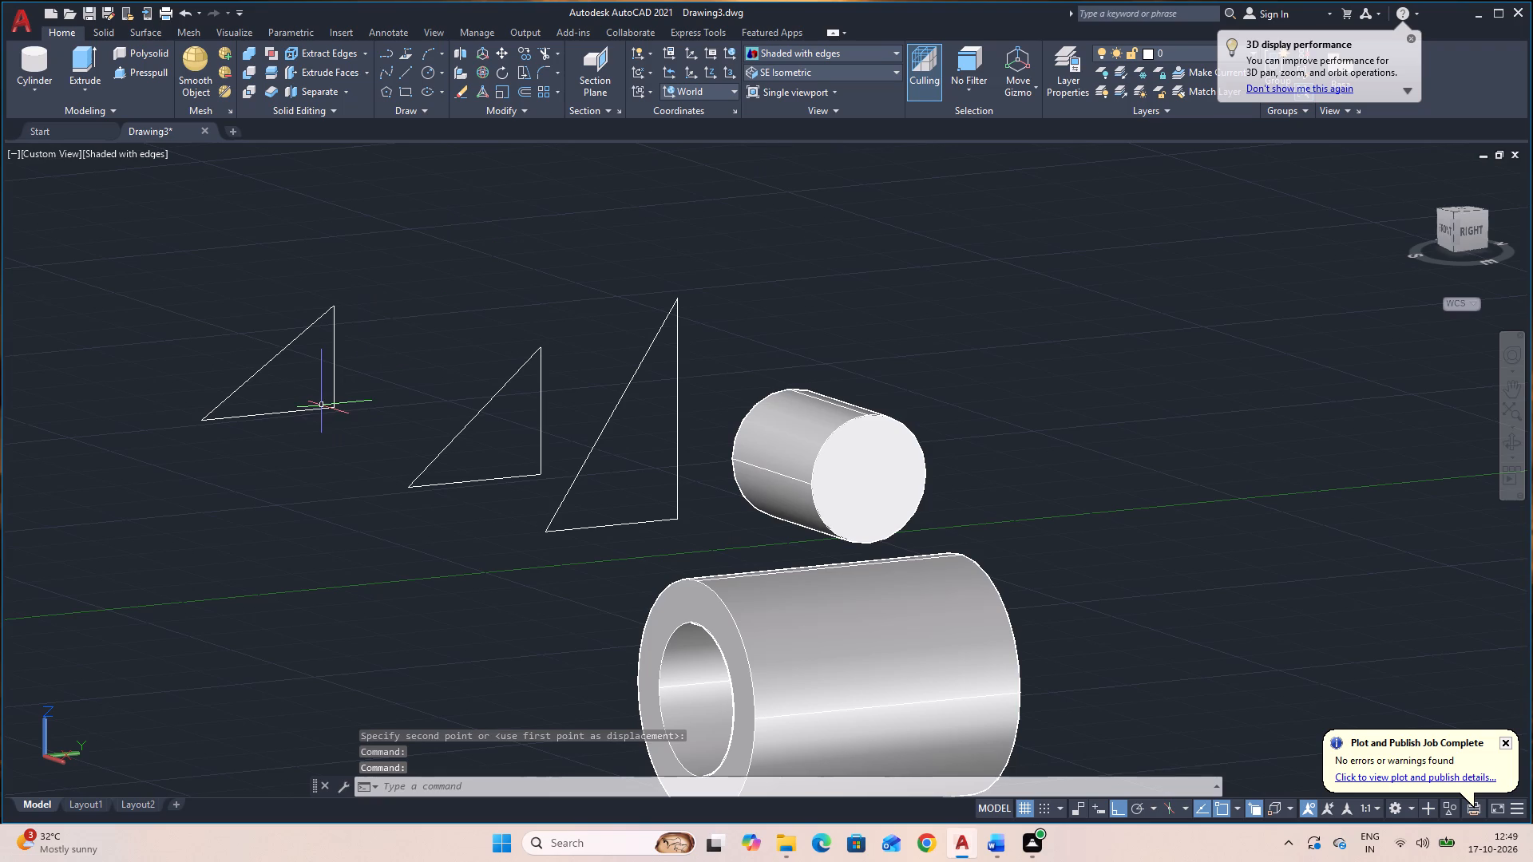
Join the three lines of the moved triangle into a single polyline.
click(373, 469)
click(193, 281)
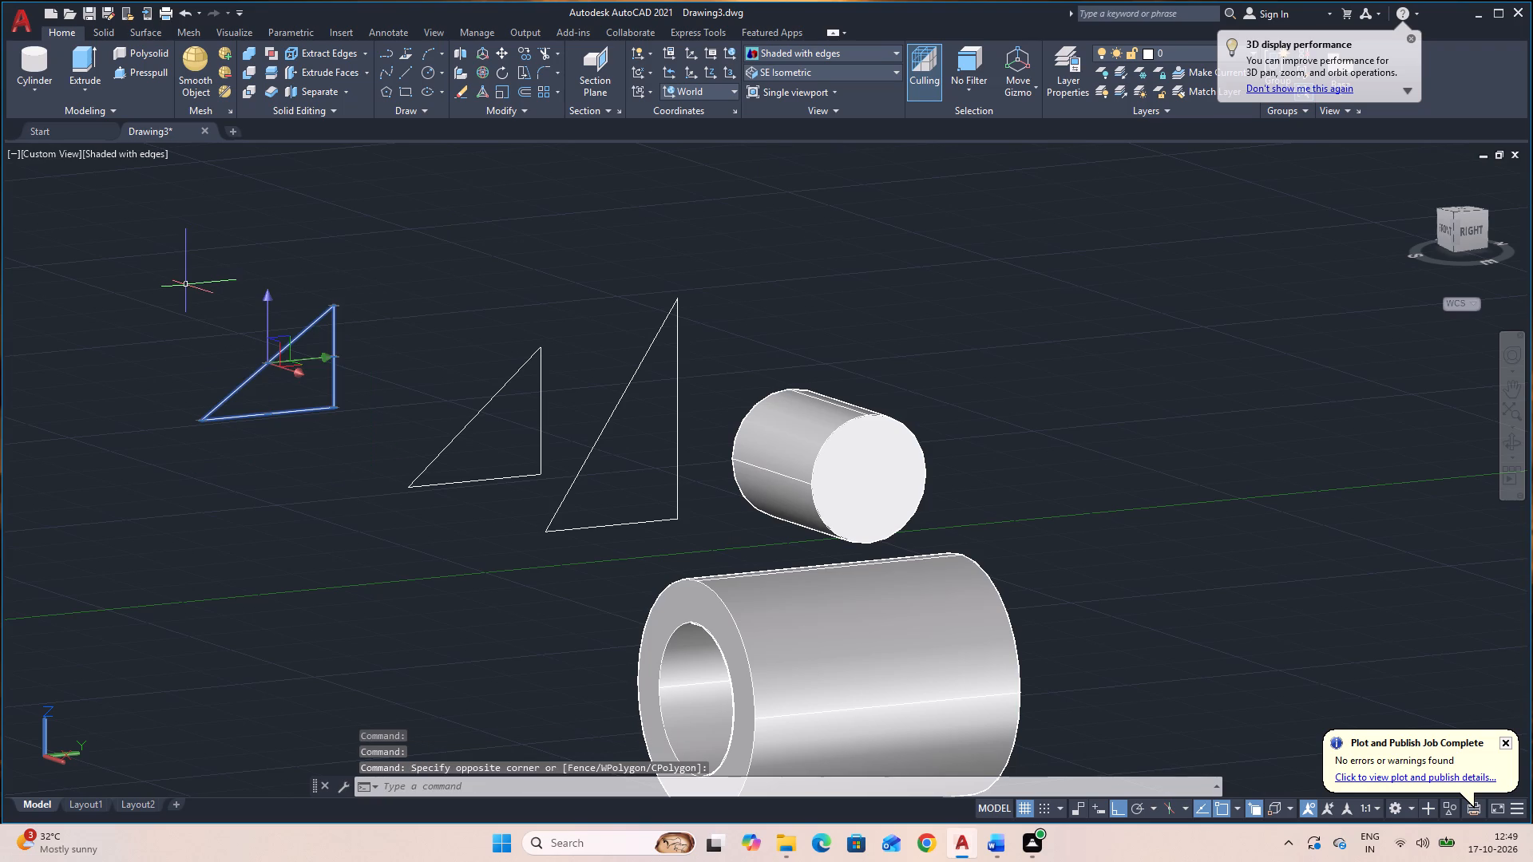
key(j)
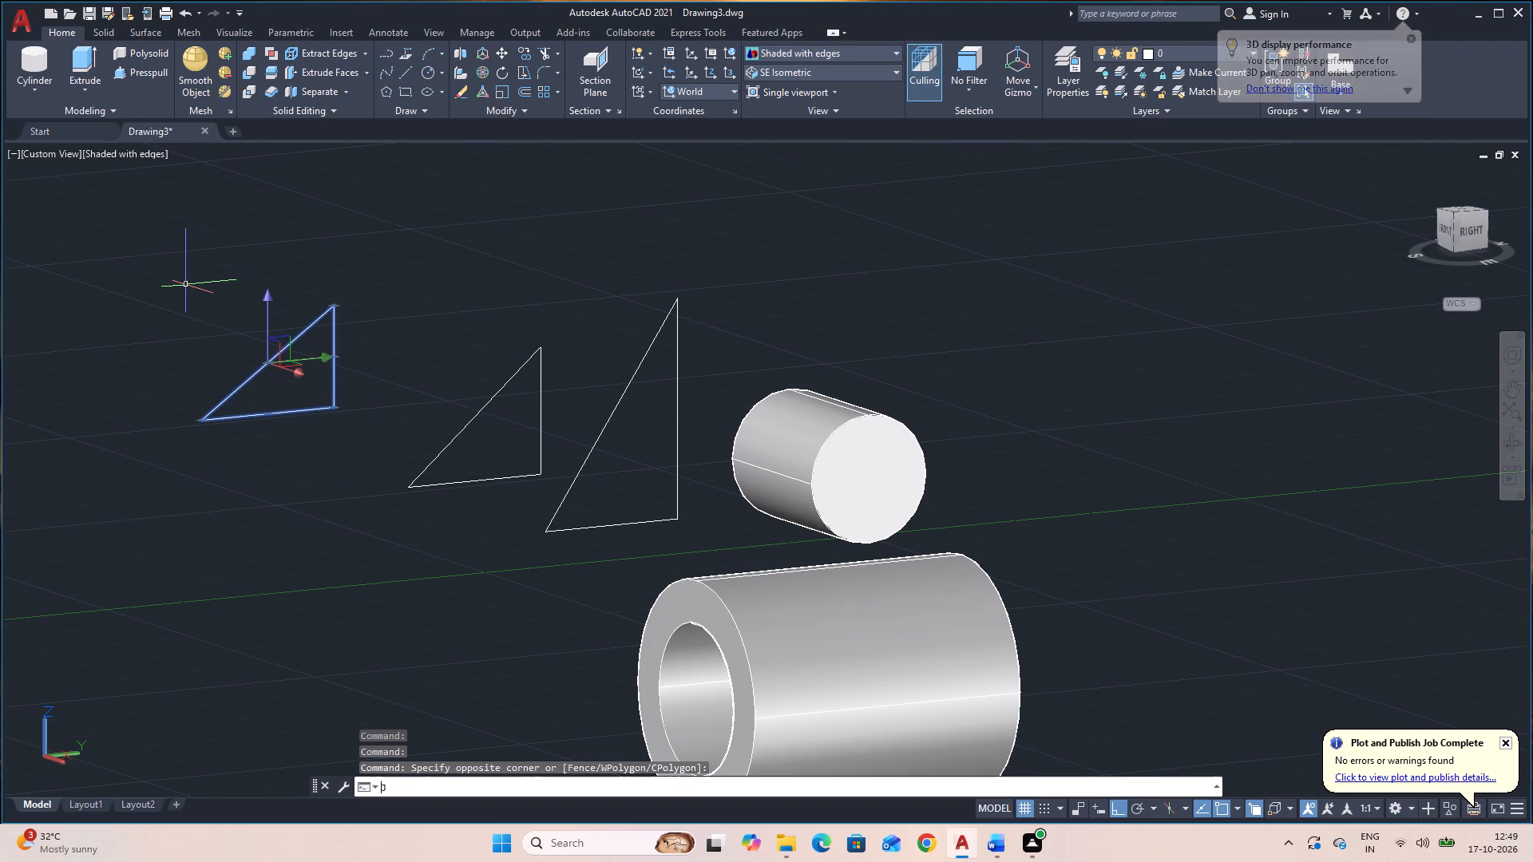
key(space)
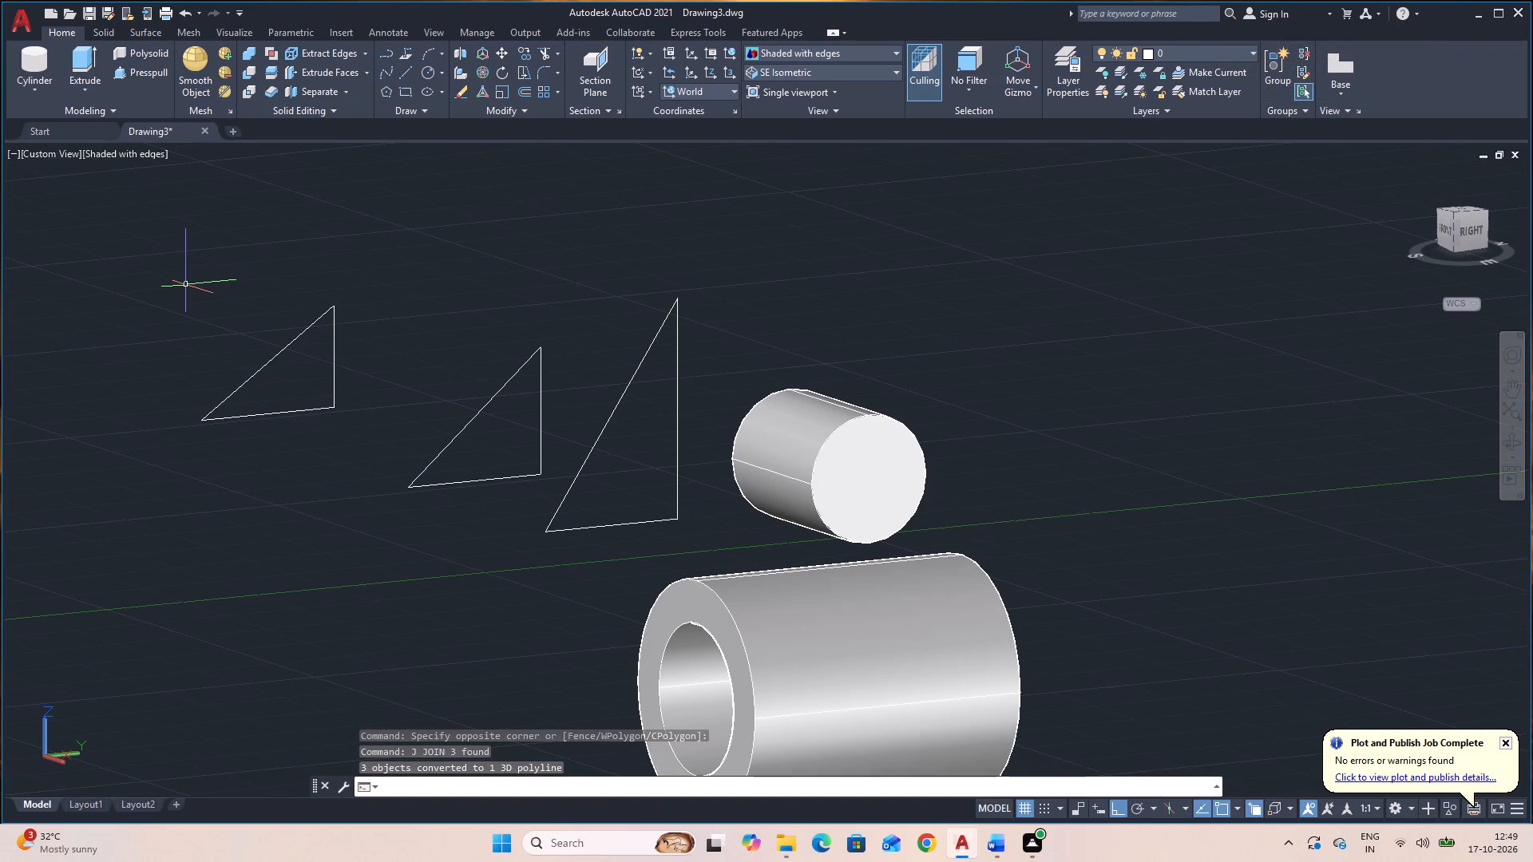
Presspull the joined triangle by 5 into a solid rib.
click(149, 69)
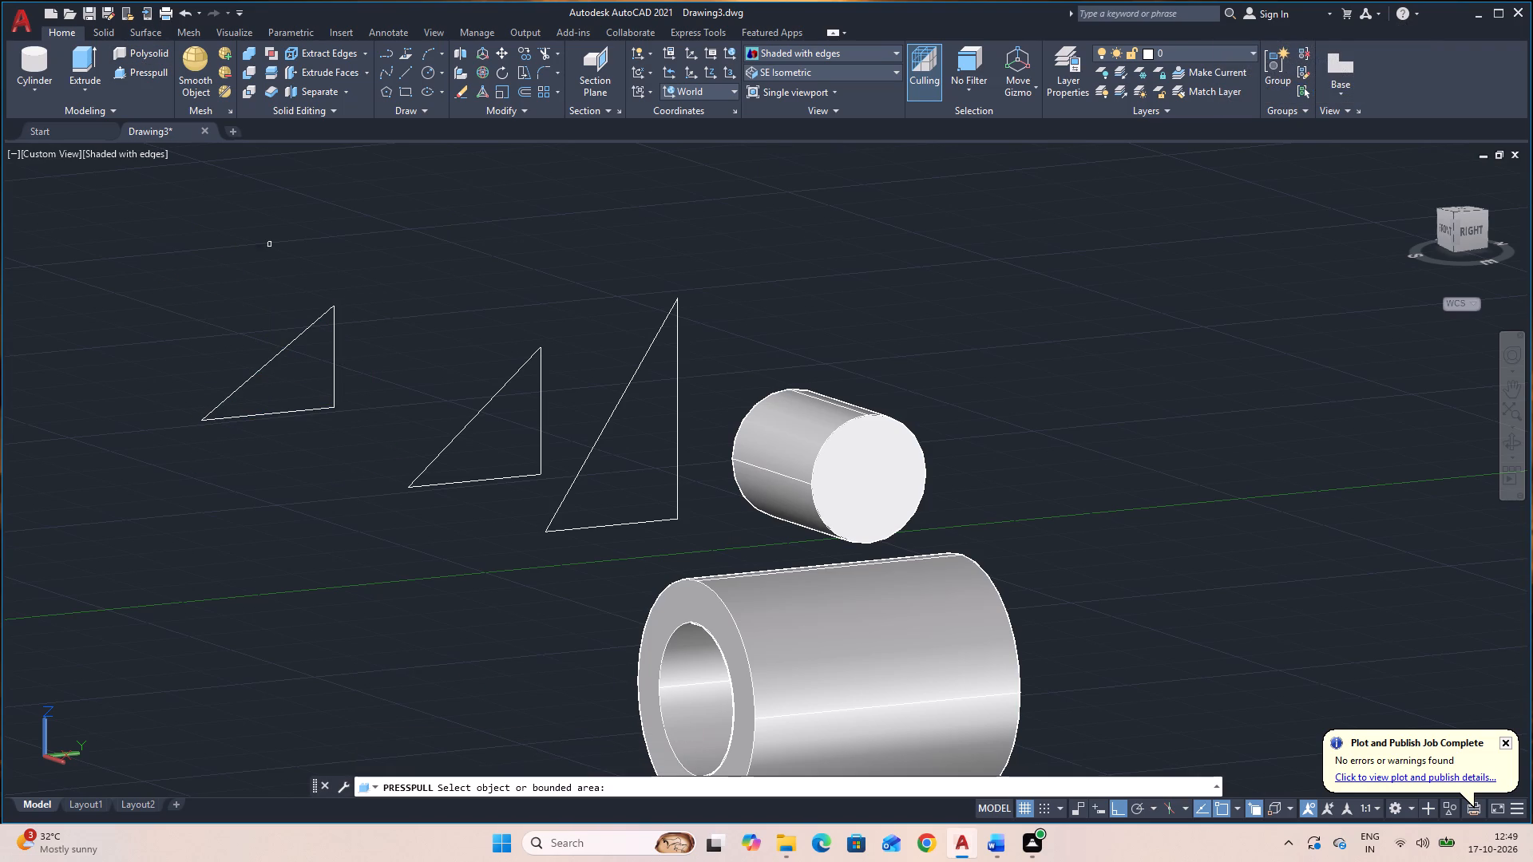
click(316, 319)
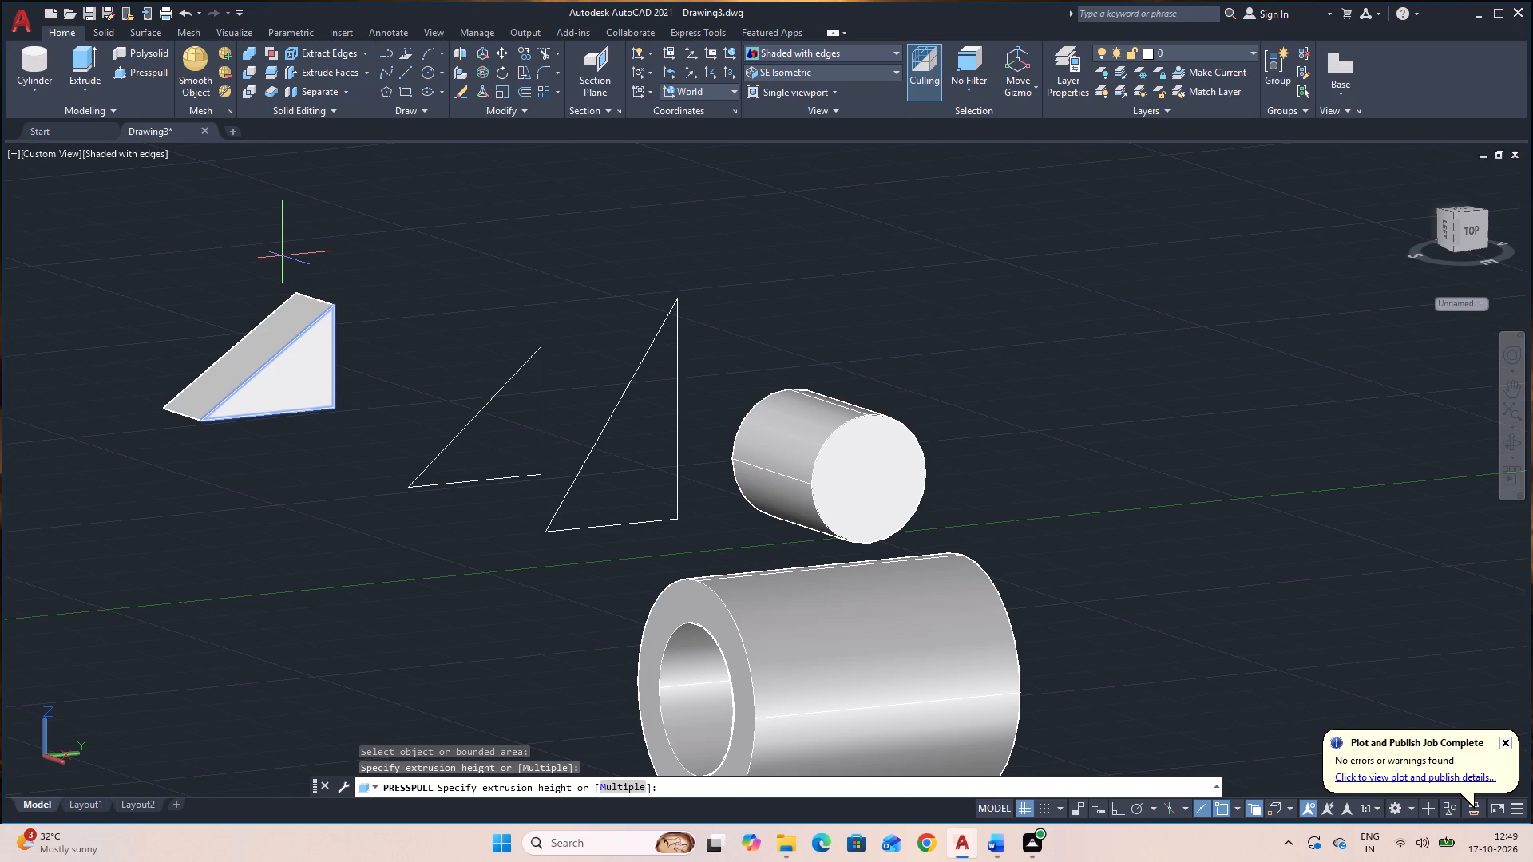
key(5)
key(Return)
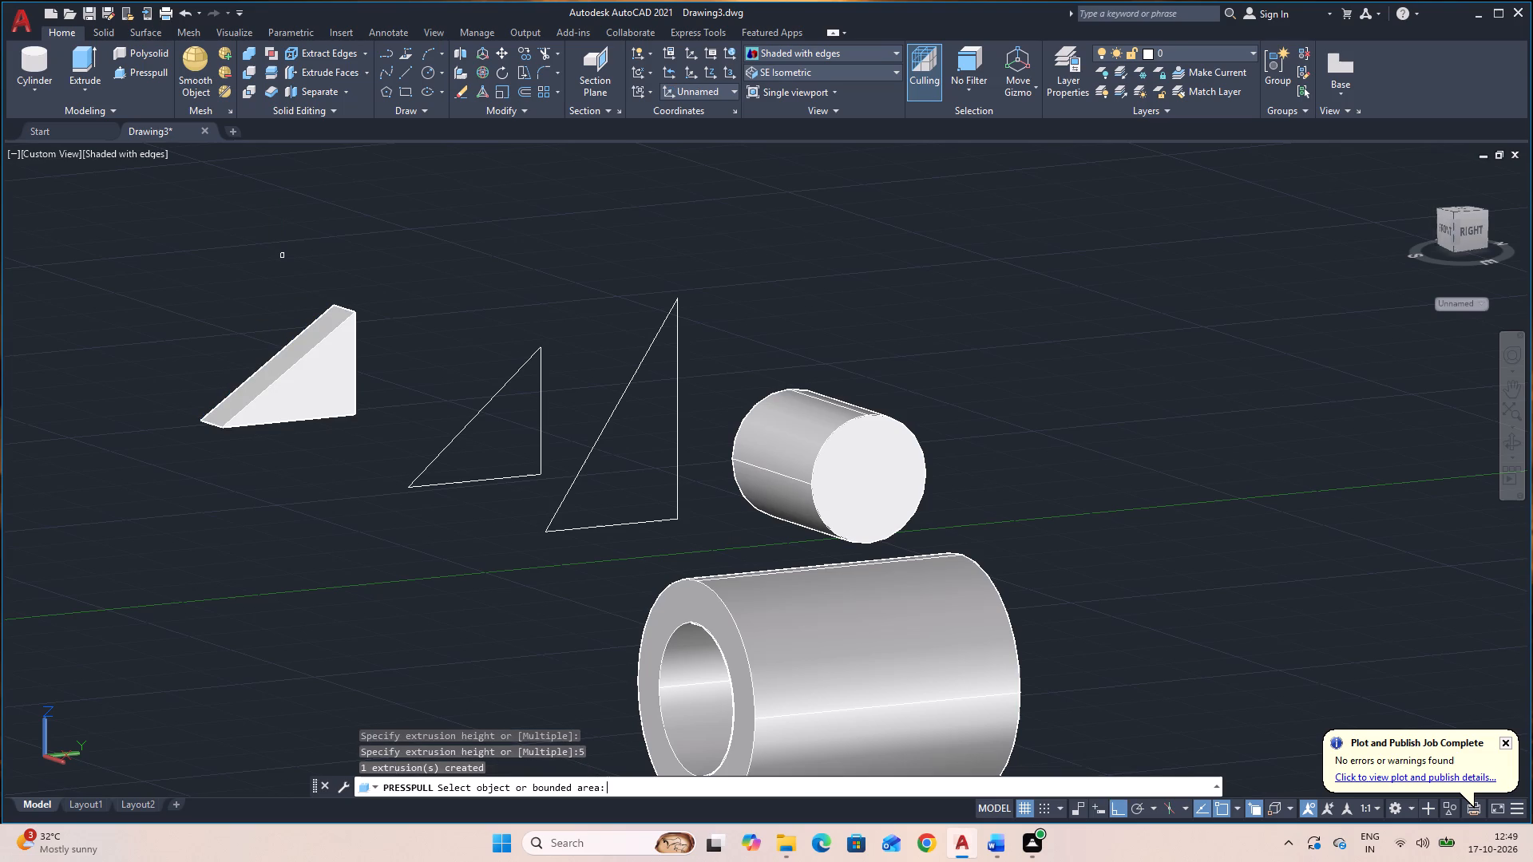
key(Escape)
Move the solid rib from the midpoint of its front tip edge to the top quadrant of the hollow cylinder's front face.
click(288, 361)
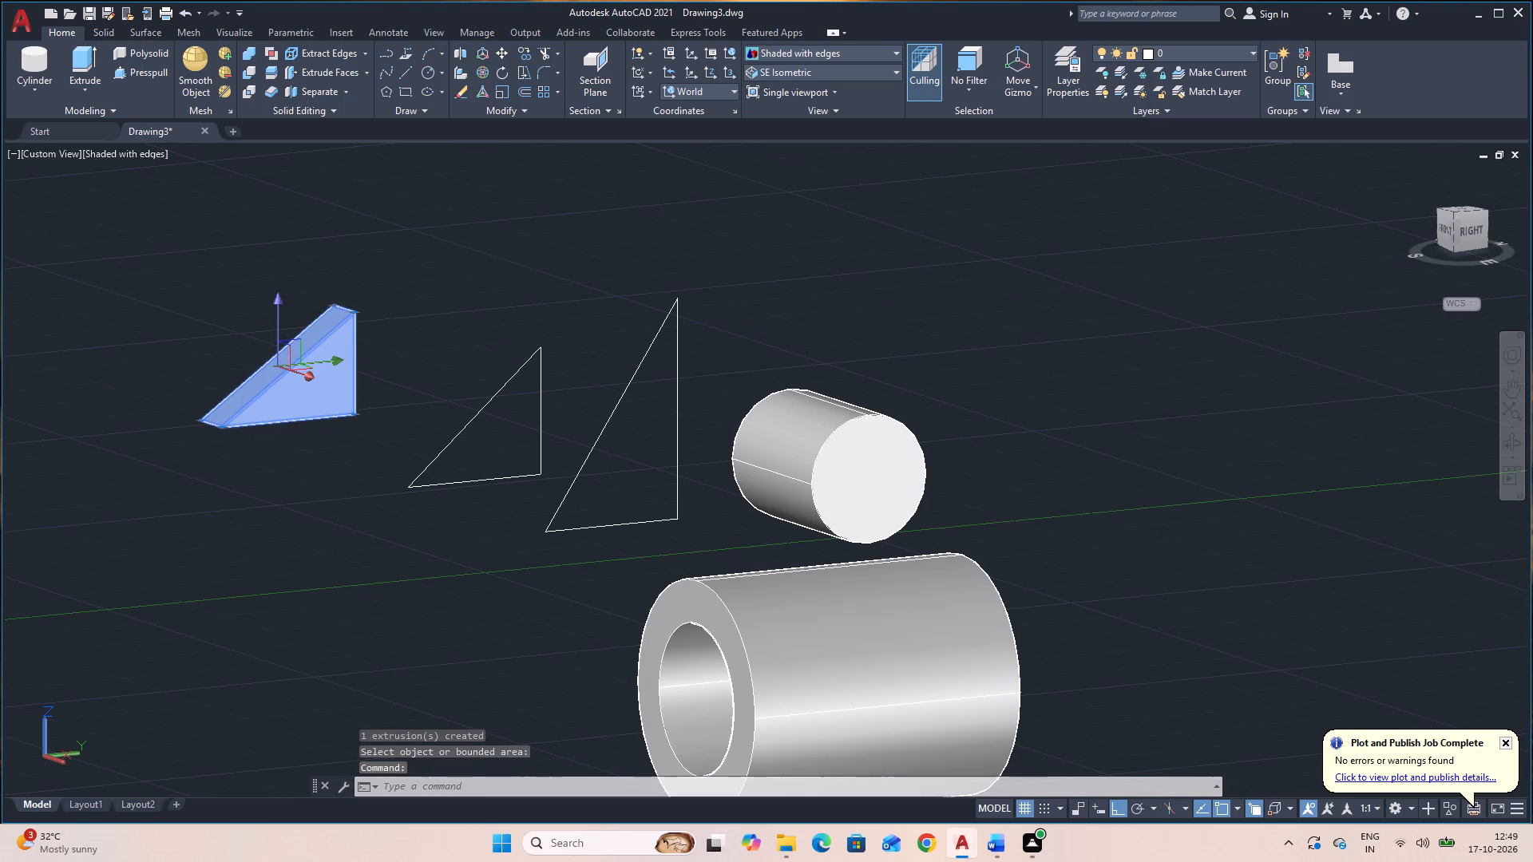
text(M)
key(space)
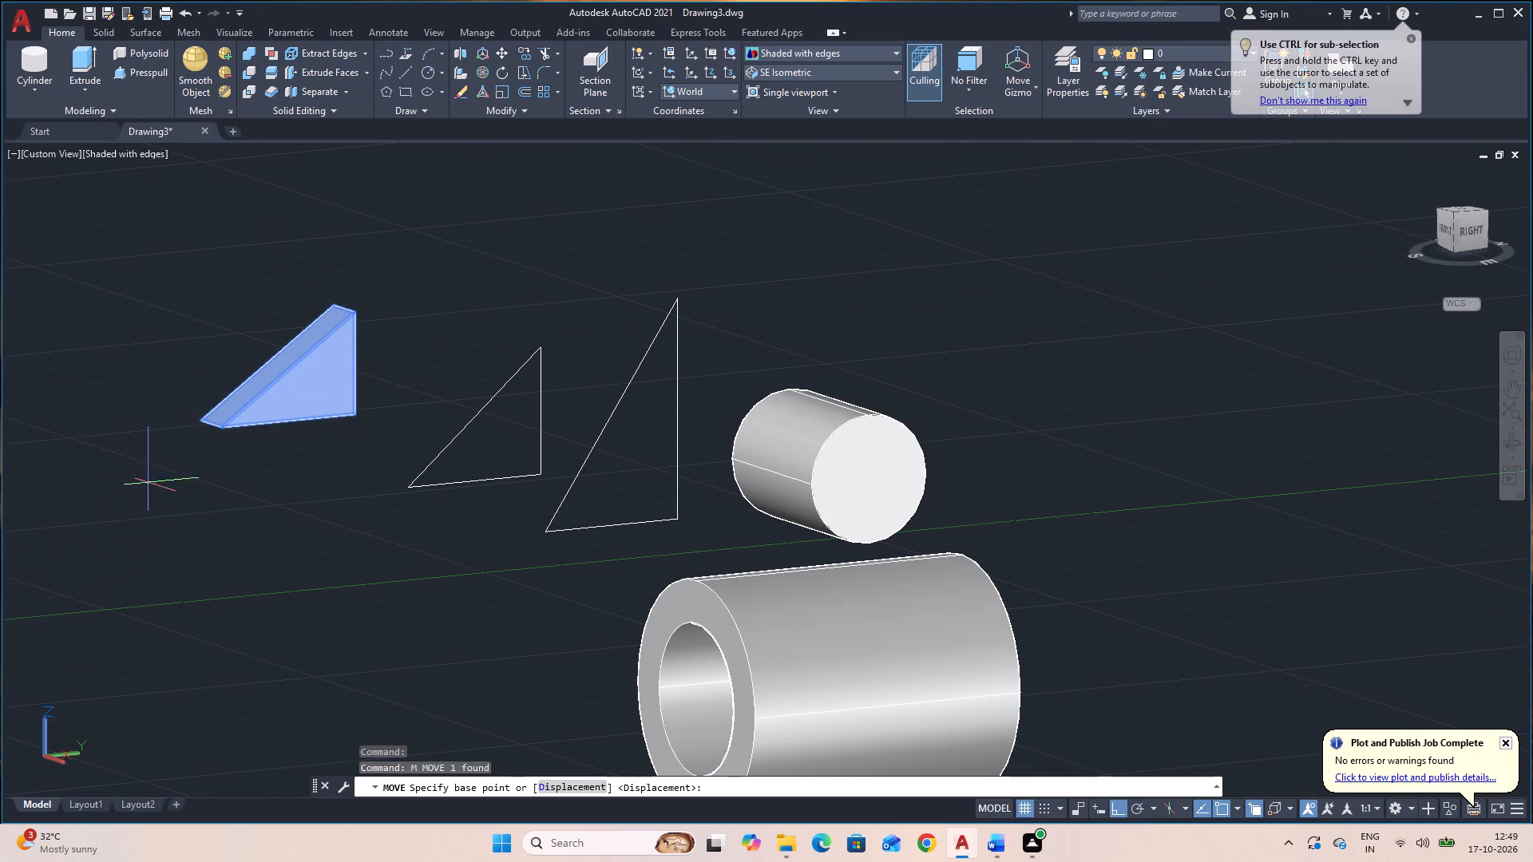
click(211, 429)
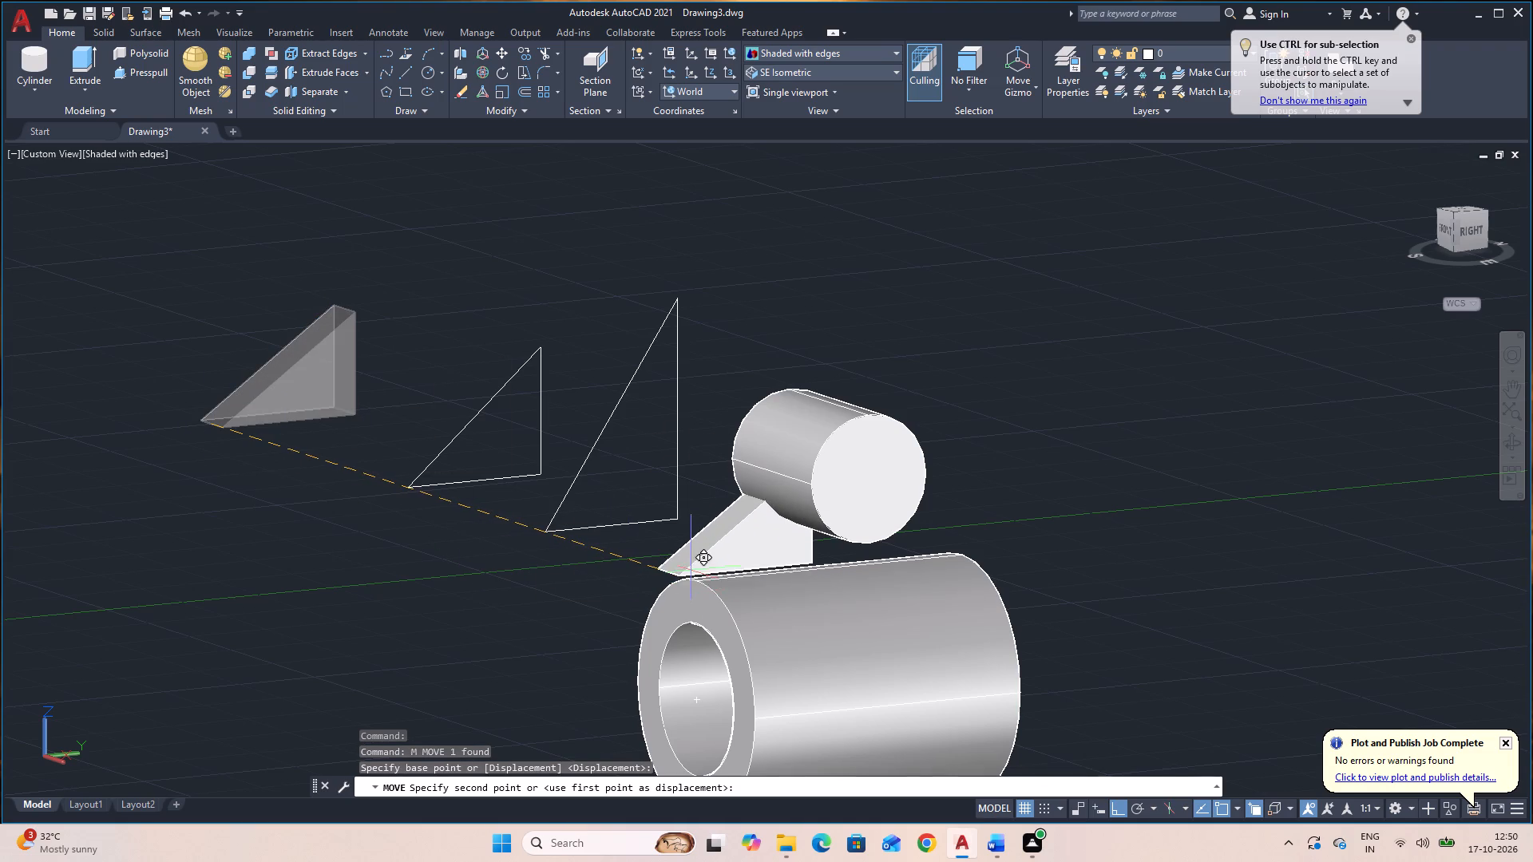
shift+right_click(694, 577)
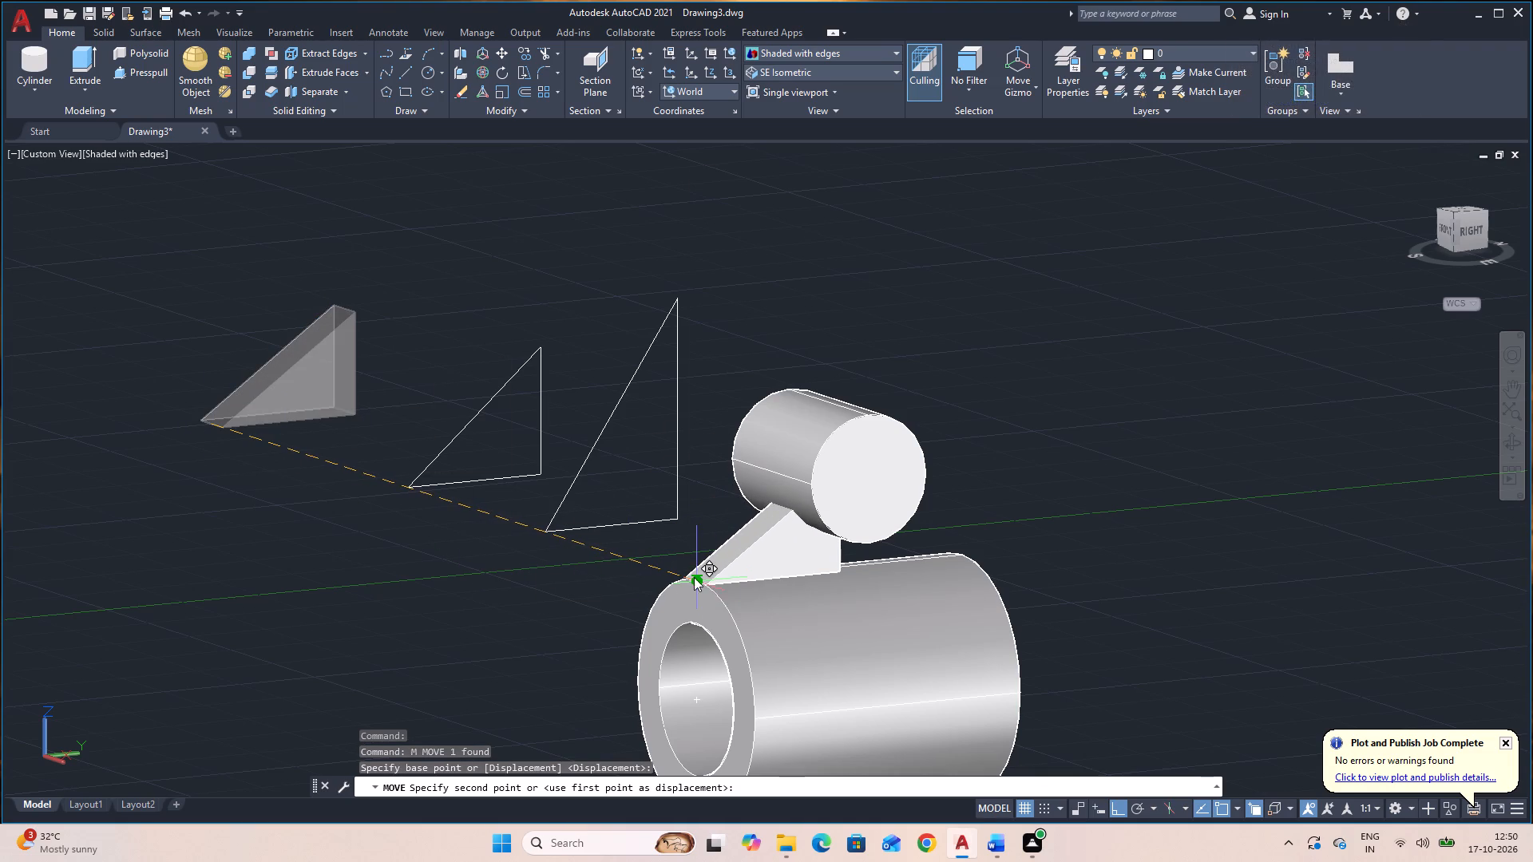
click(727, 404)
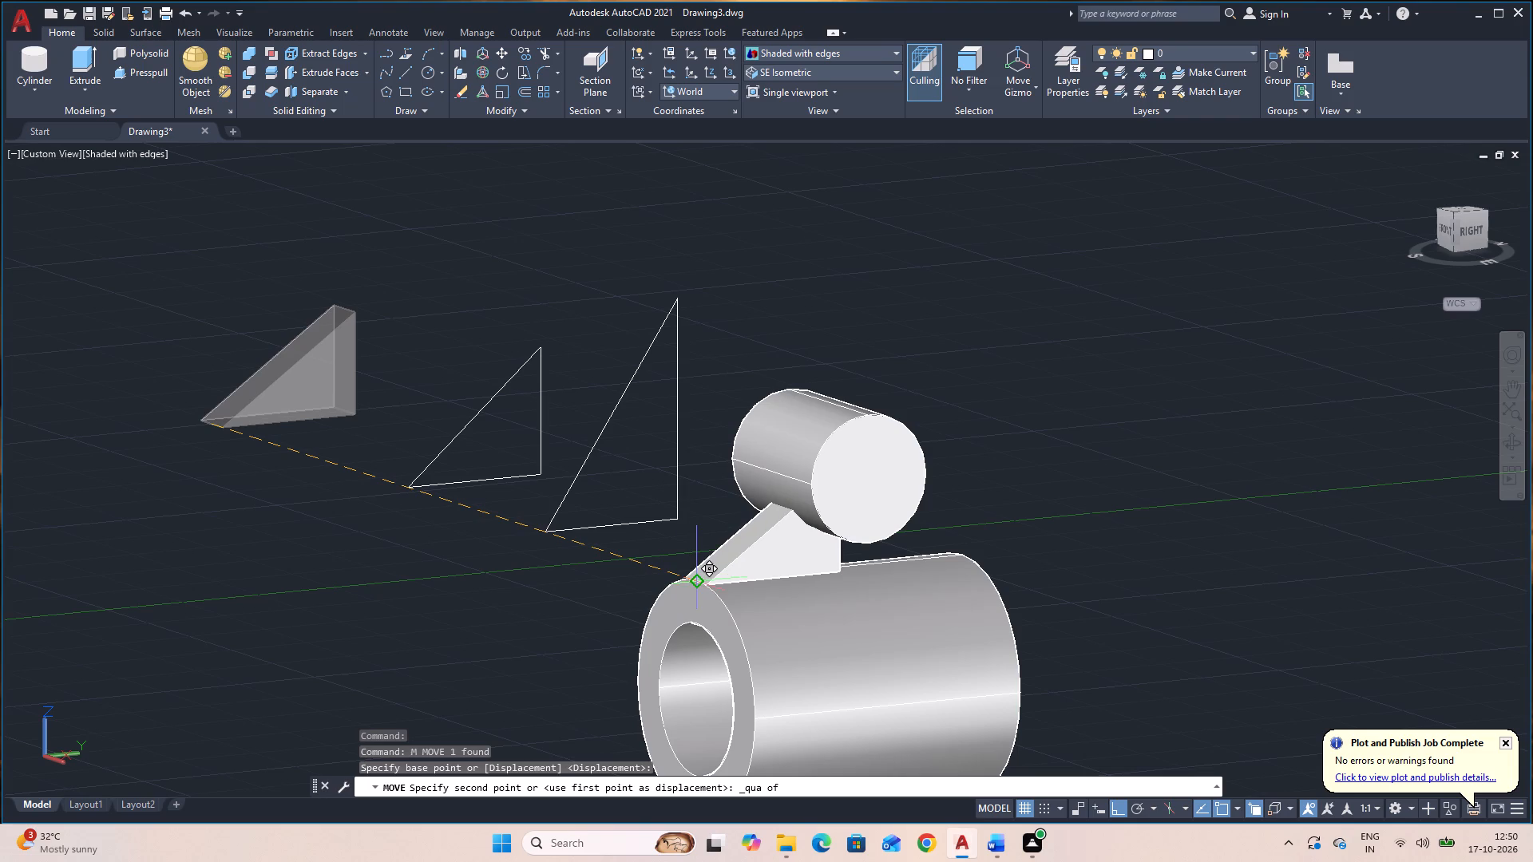
click(702, 578)
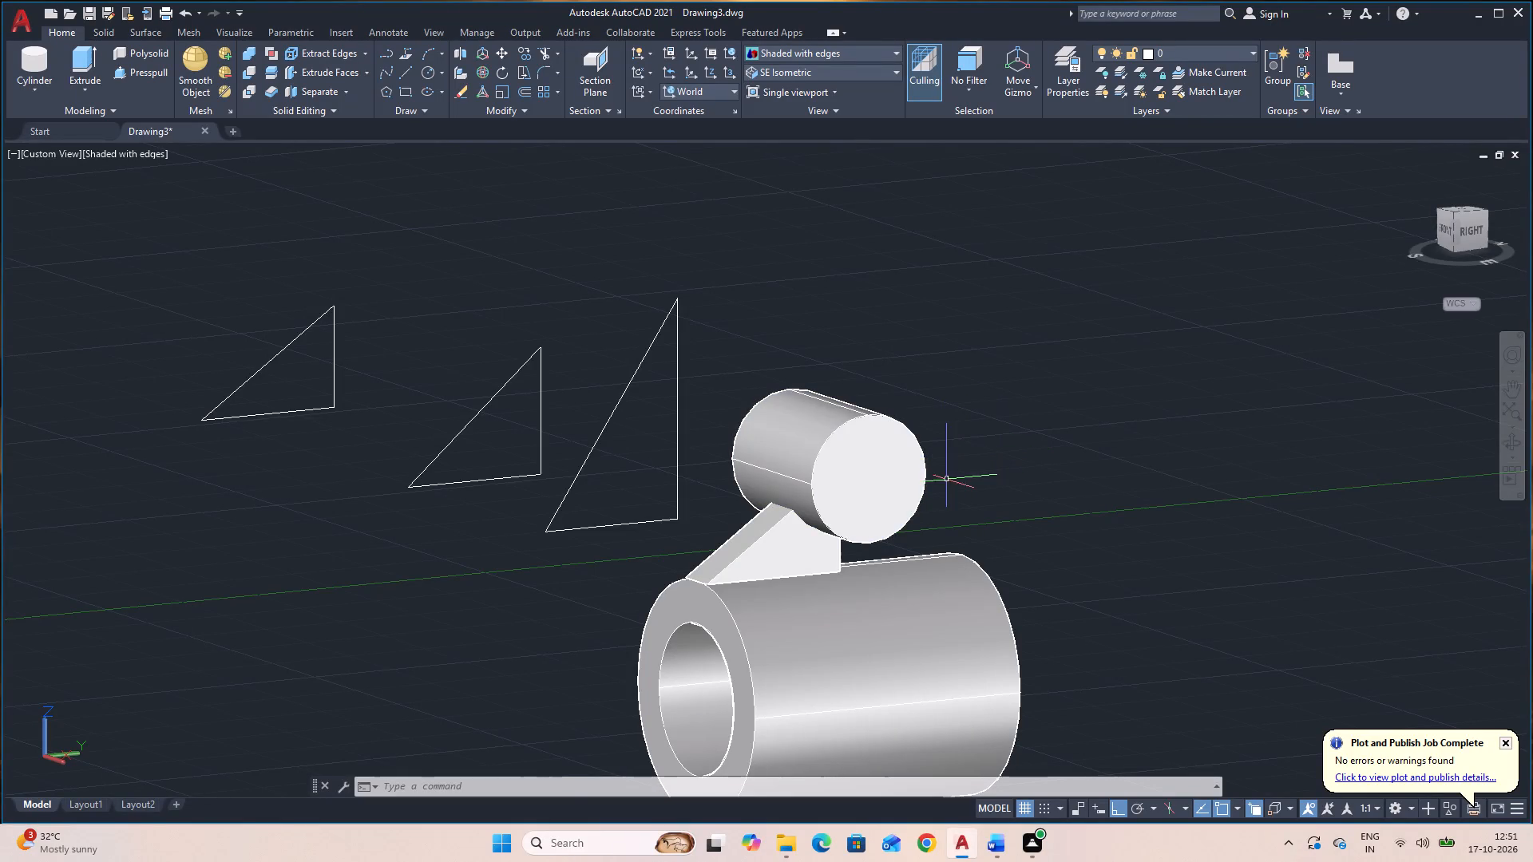
Presspull the rib's sloping face outward freehand so that it reaches higher up the cross cylinder.
click(136, 74)
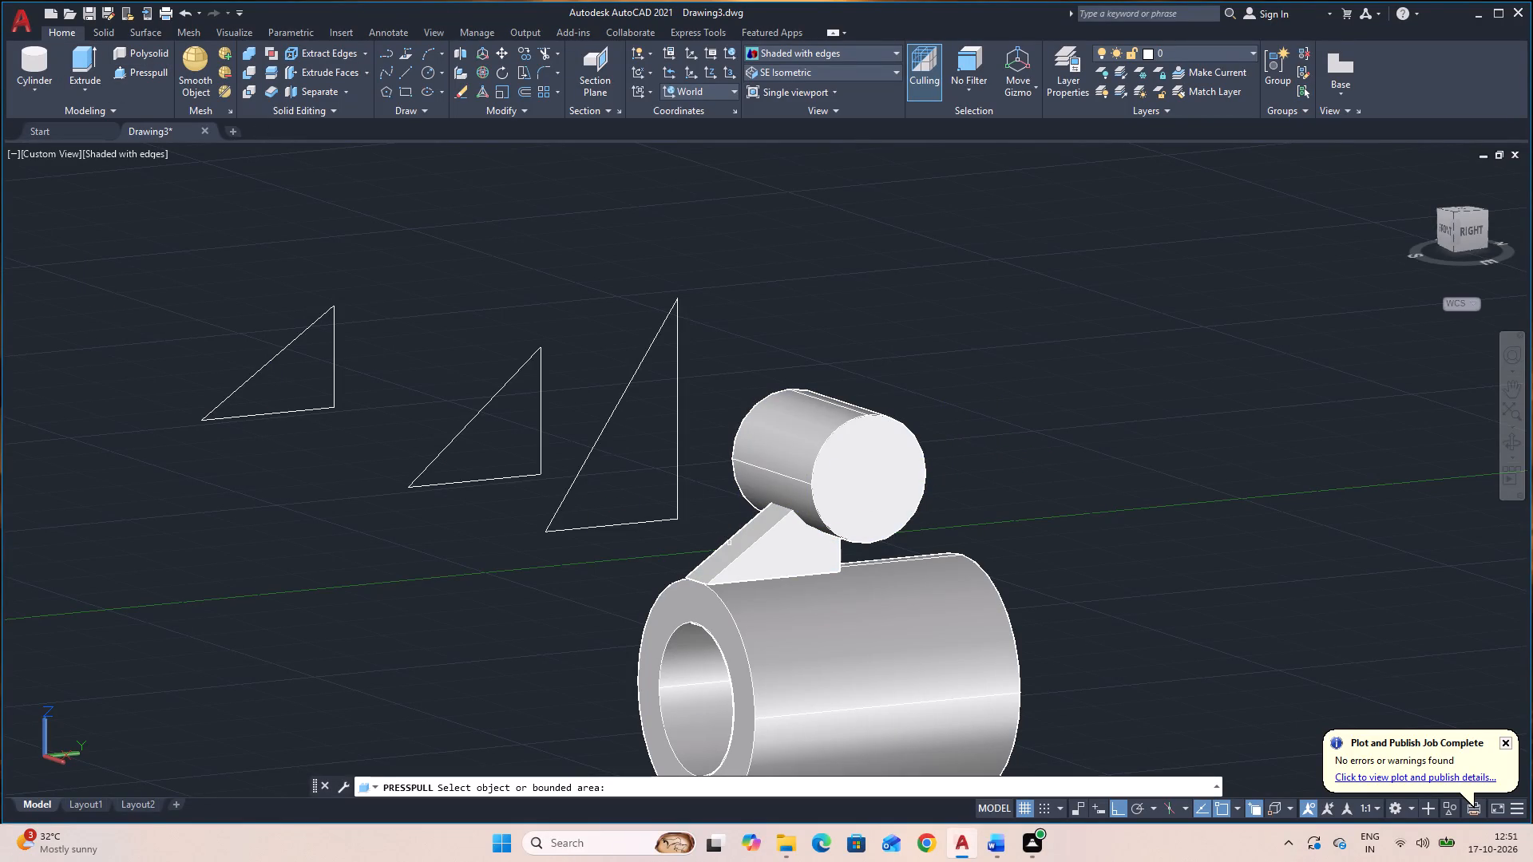
click(735, 549)
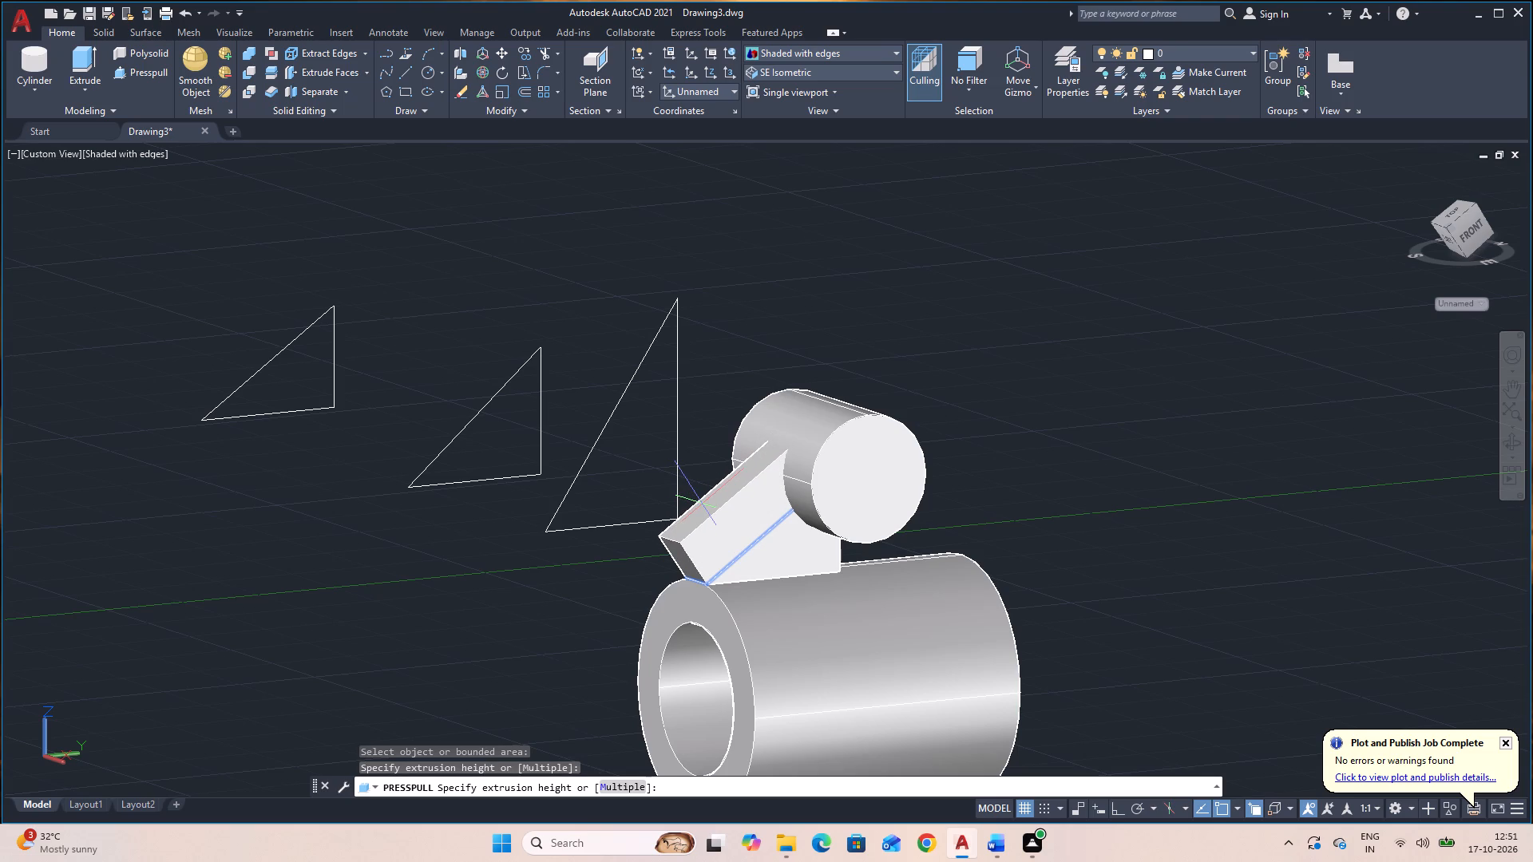
click(703, 504)
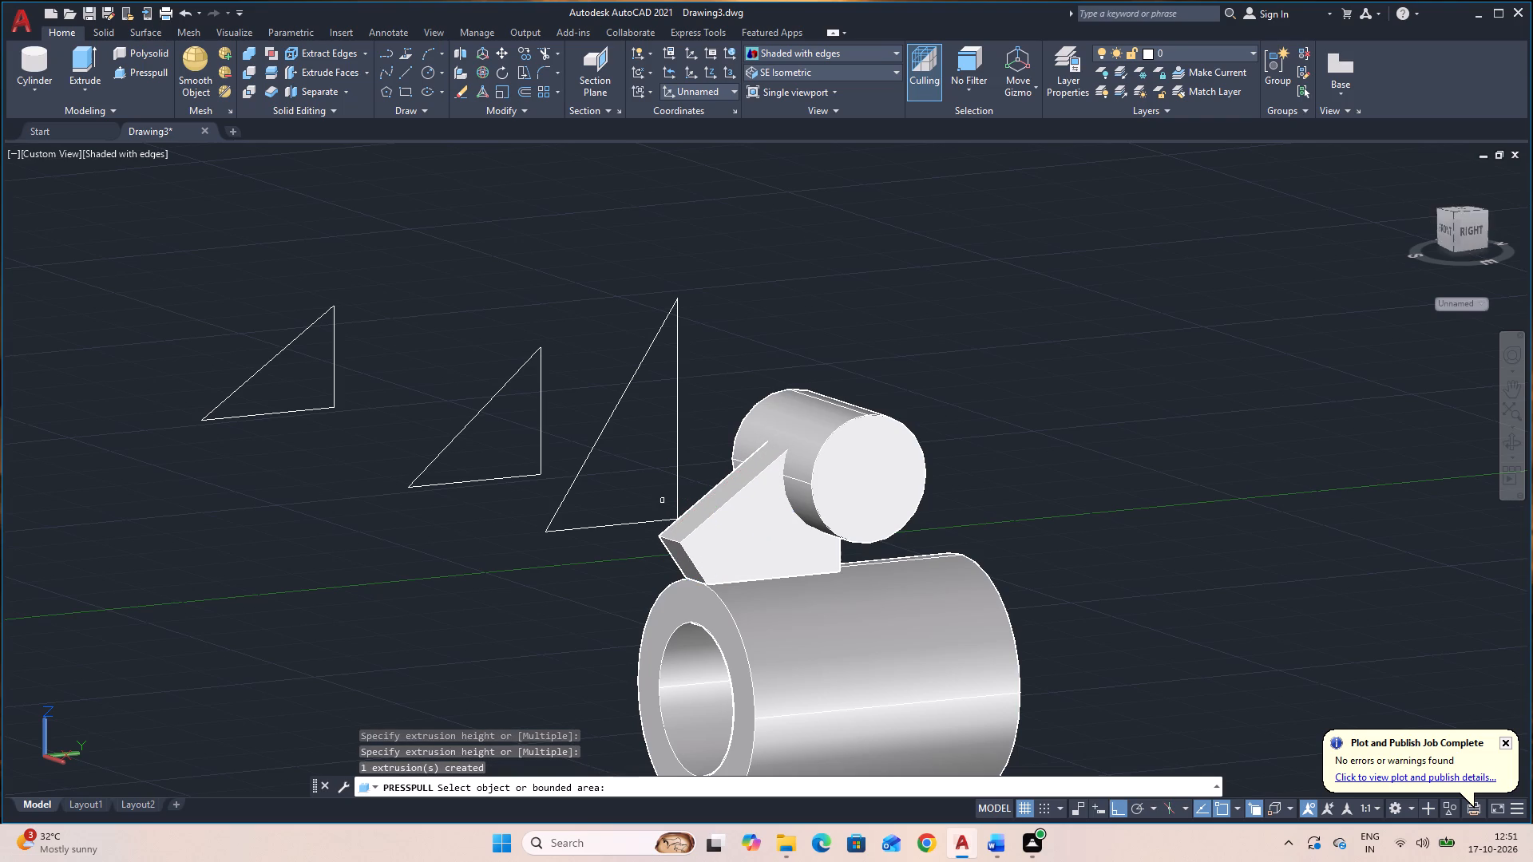
text(L)
key(space)
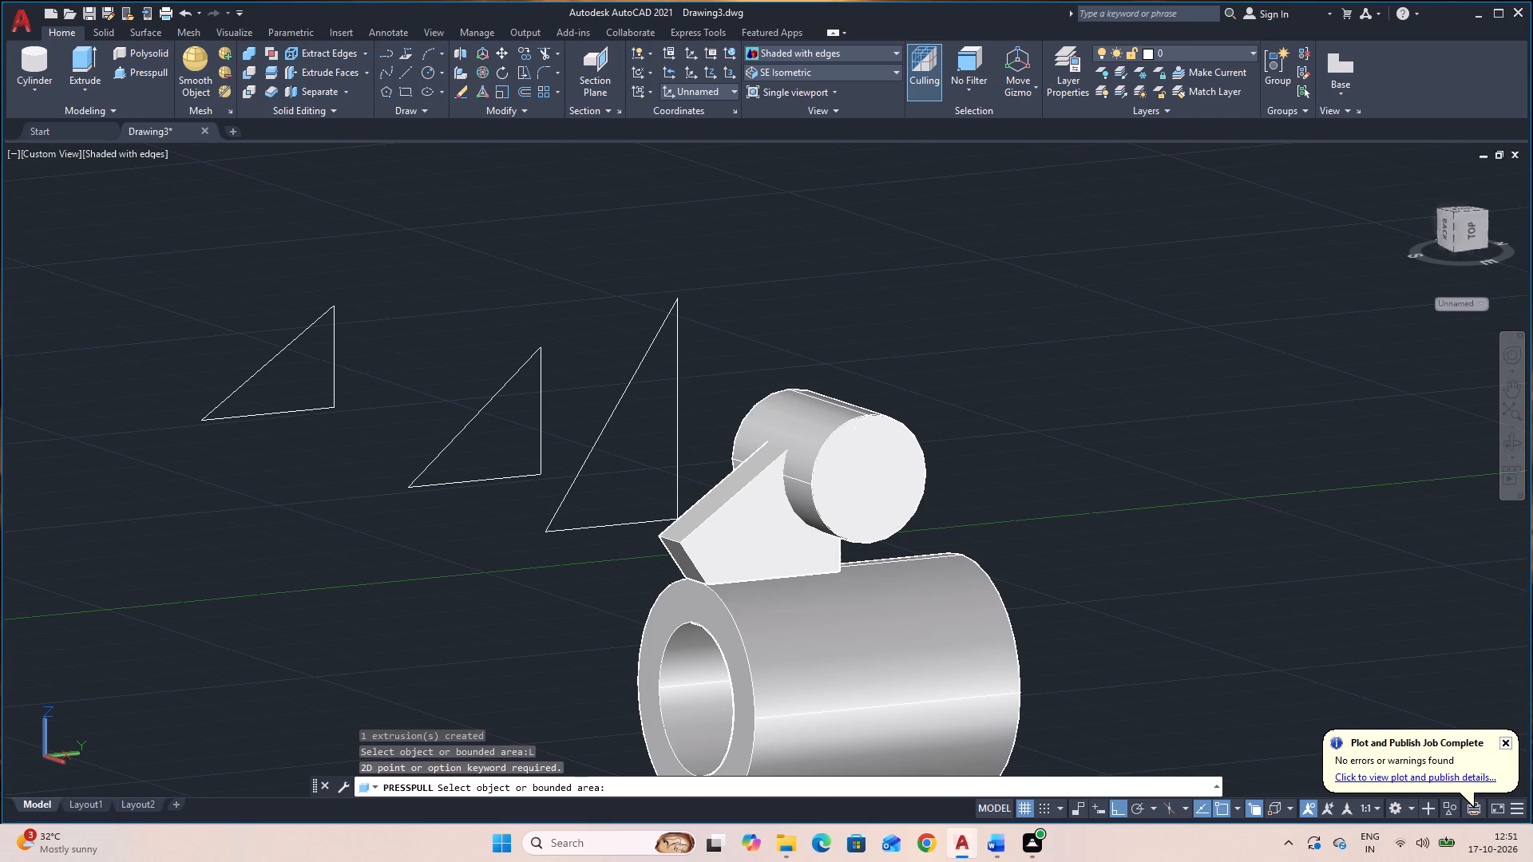
key(Escape)
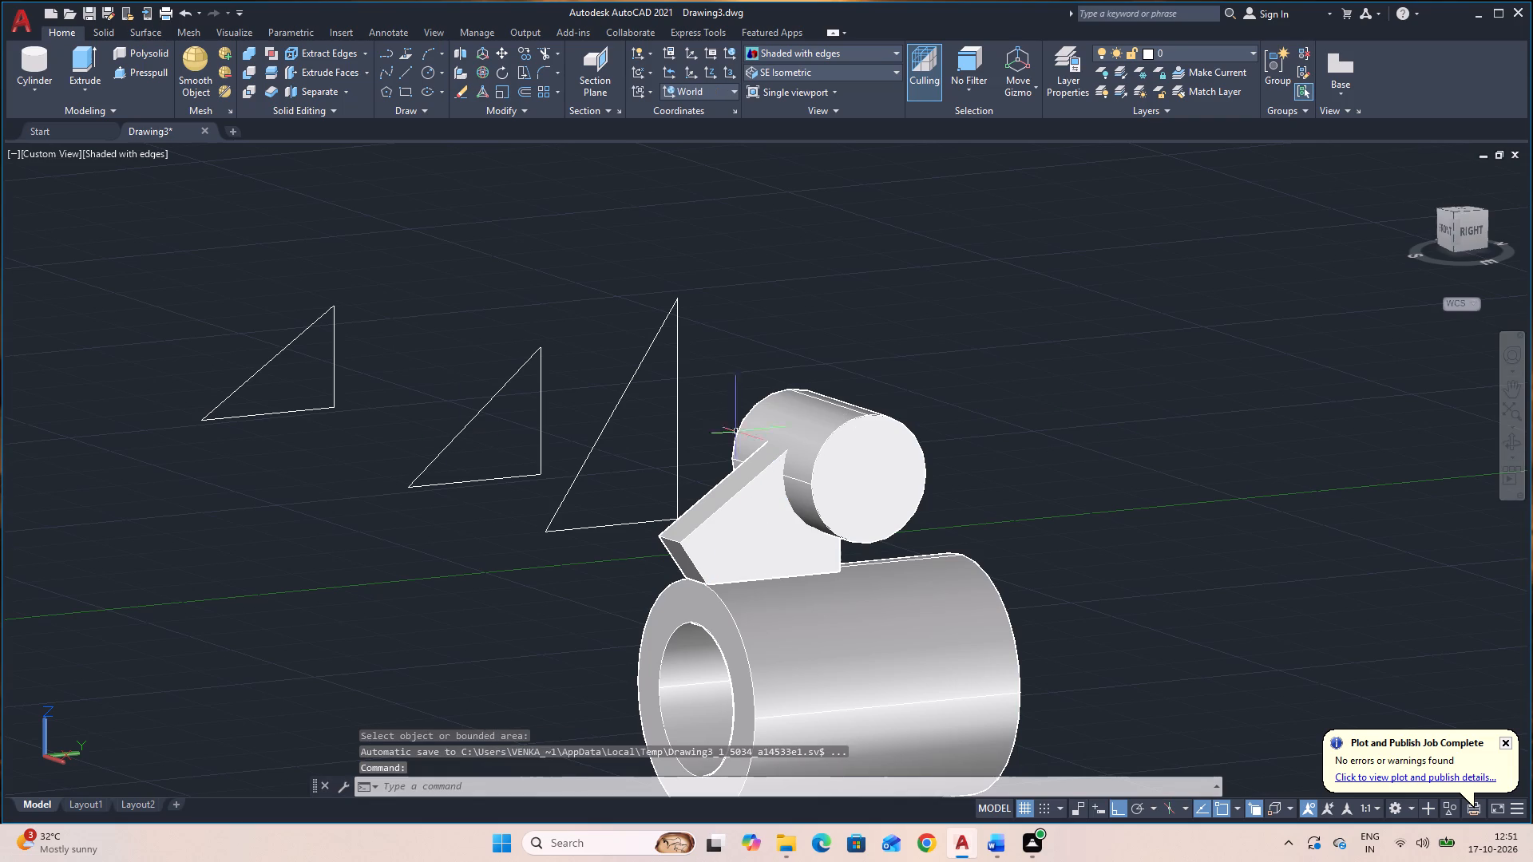
Draw a line on the rib's side face from its upper end at the cross cylinder to its lower front corner.
key(l)
key(space)
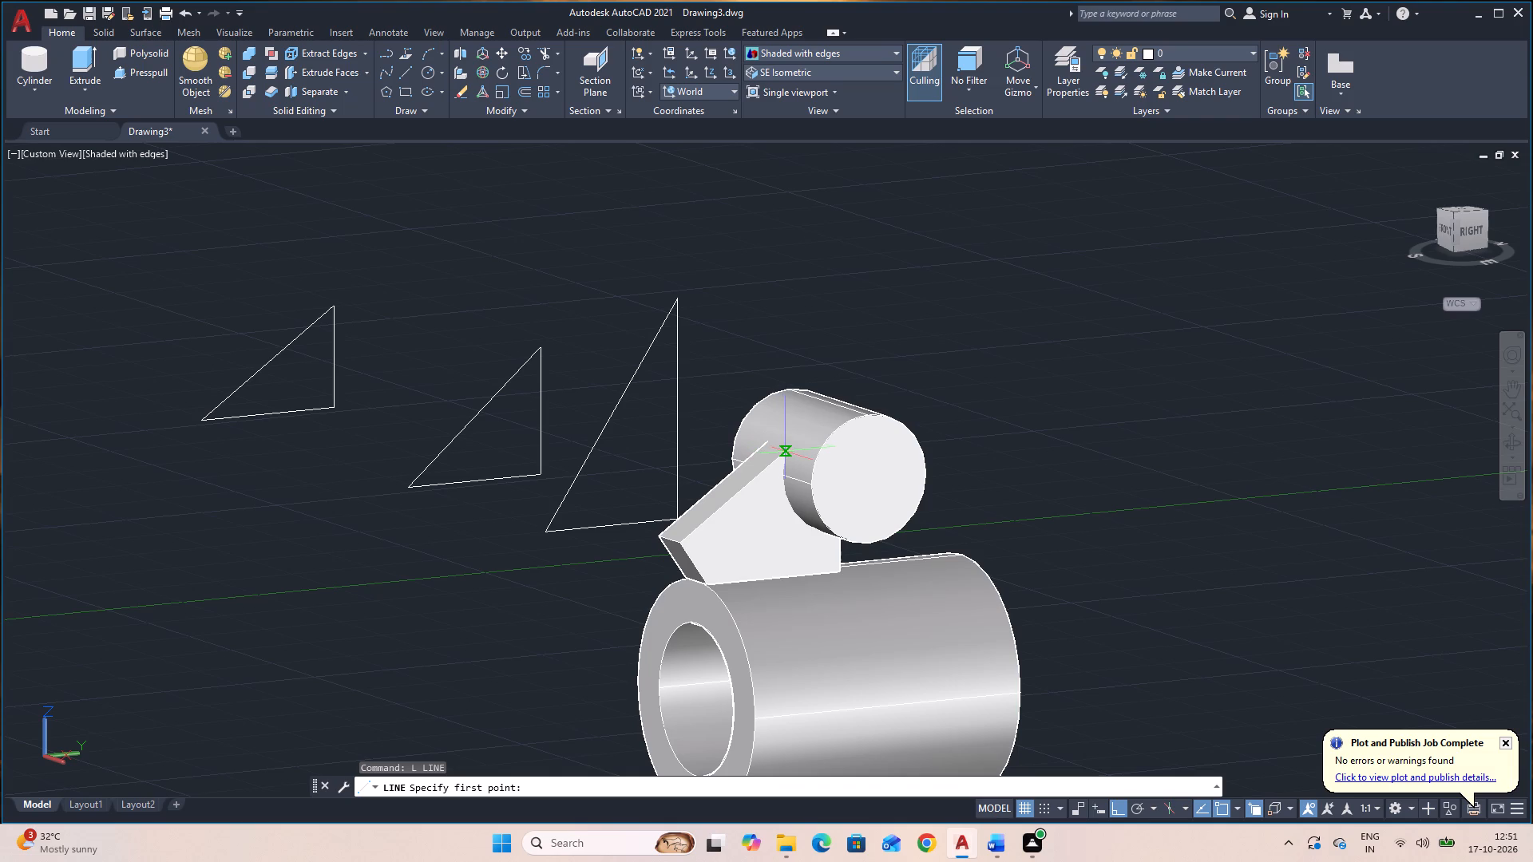
scroll(790, 452, up, 4)
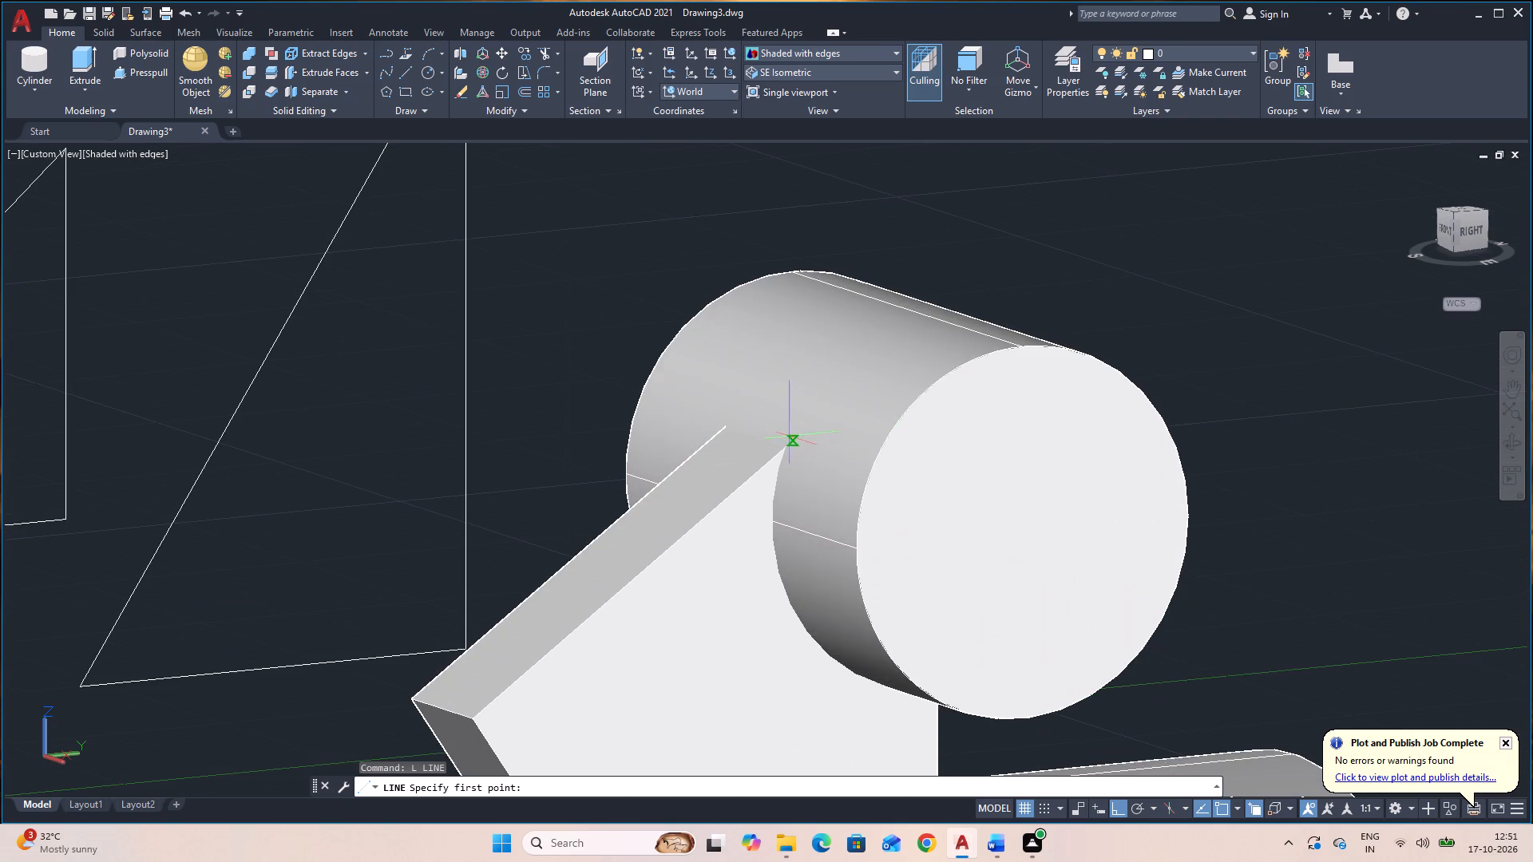
click(784, 450)
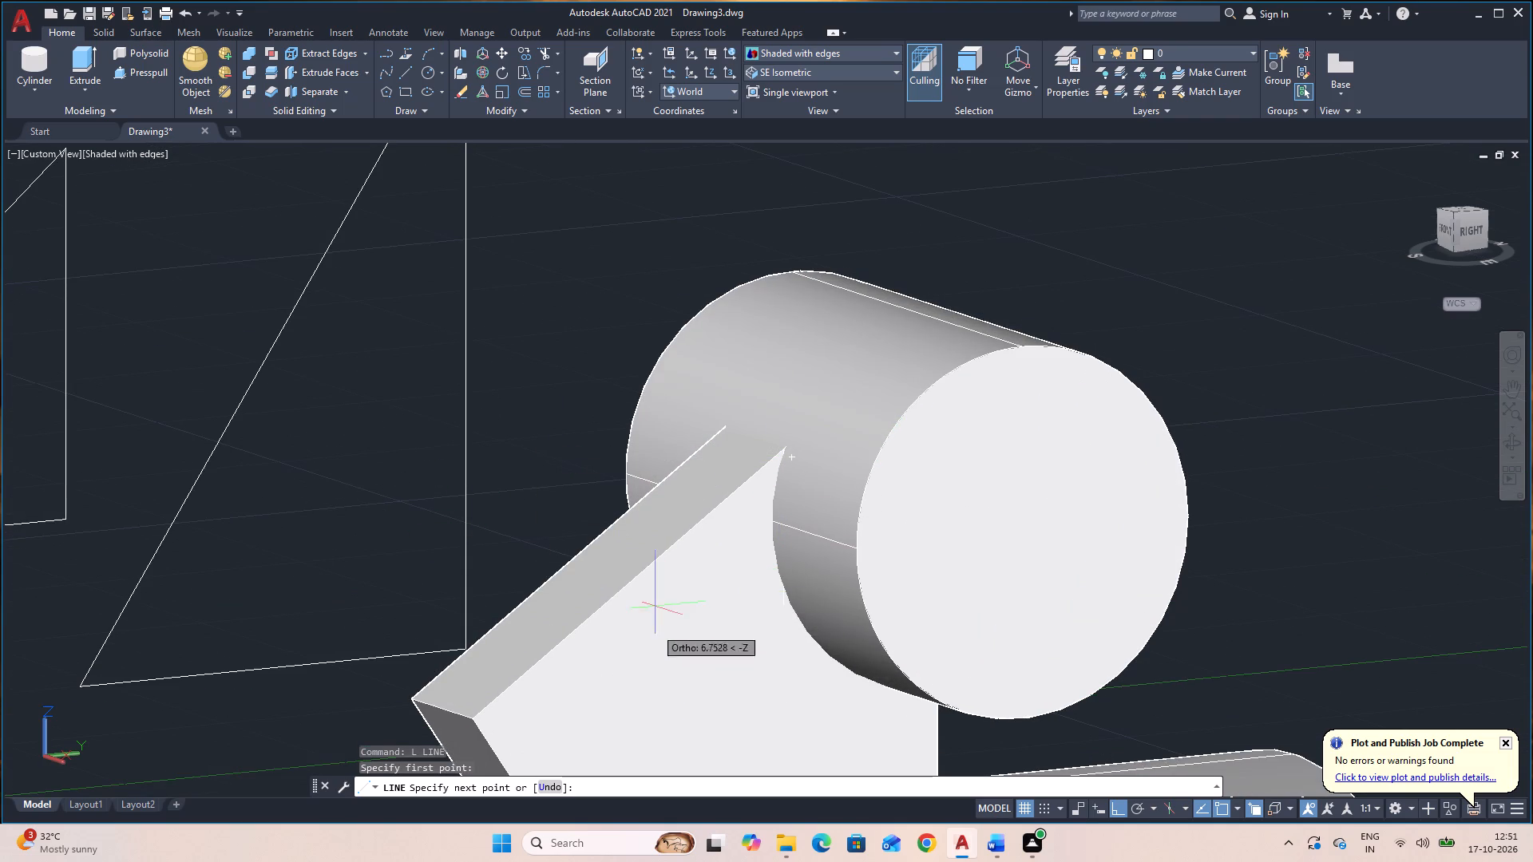
scroll(603, 705, down, 2)
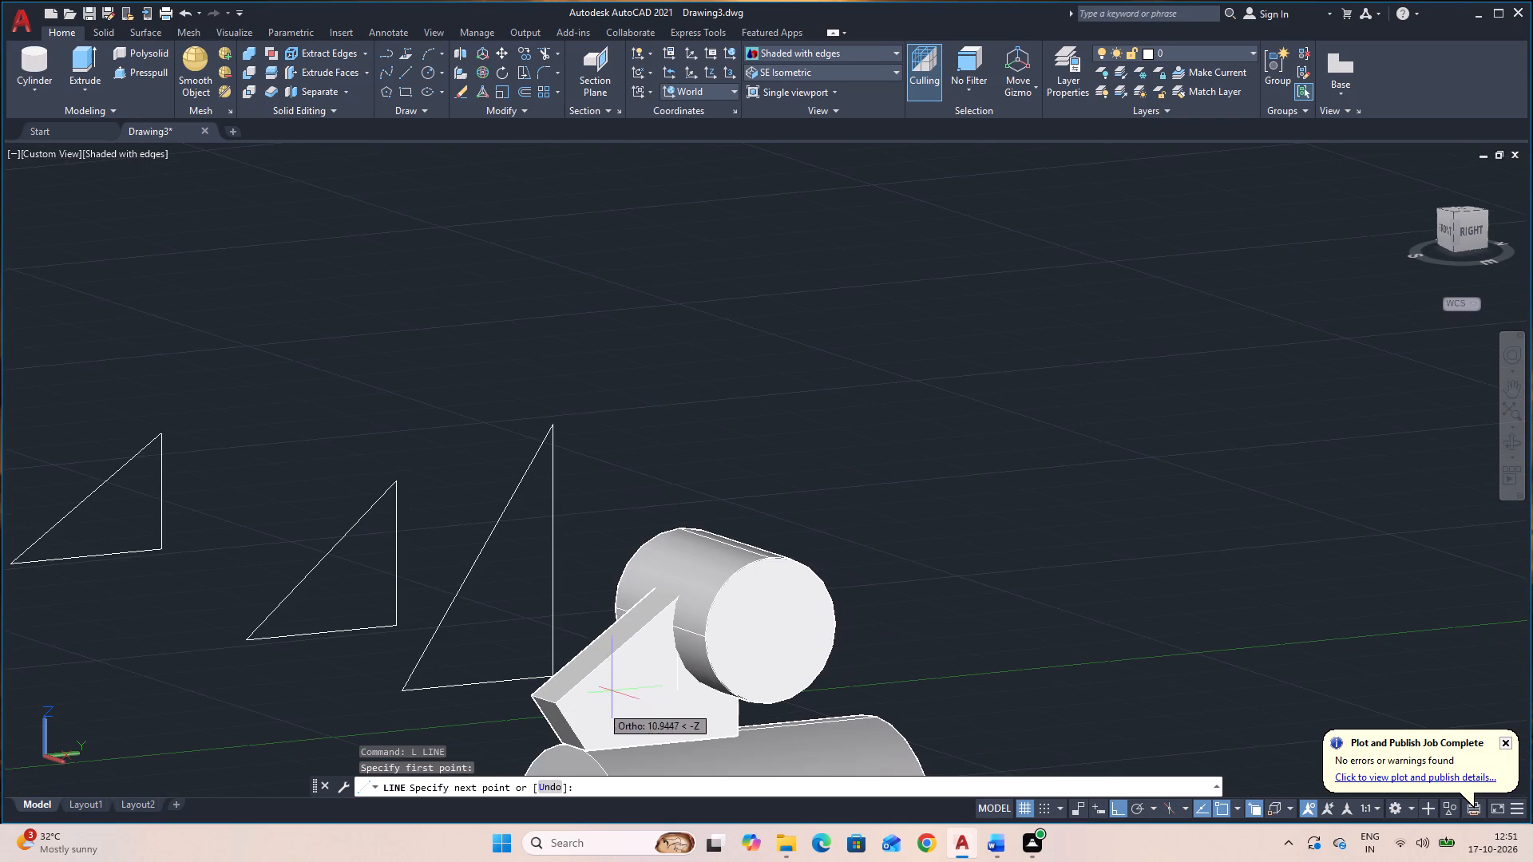
click(587, 750)
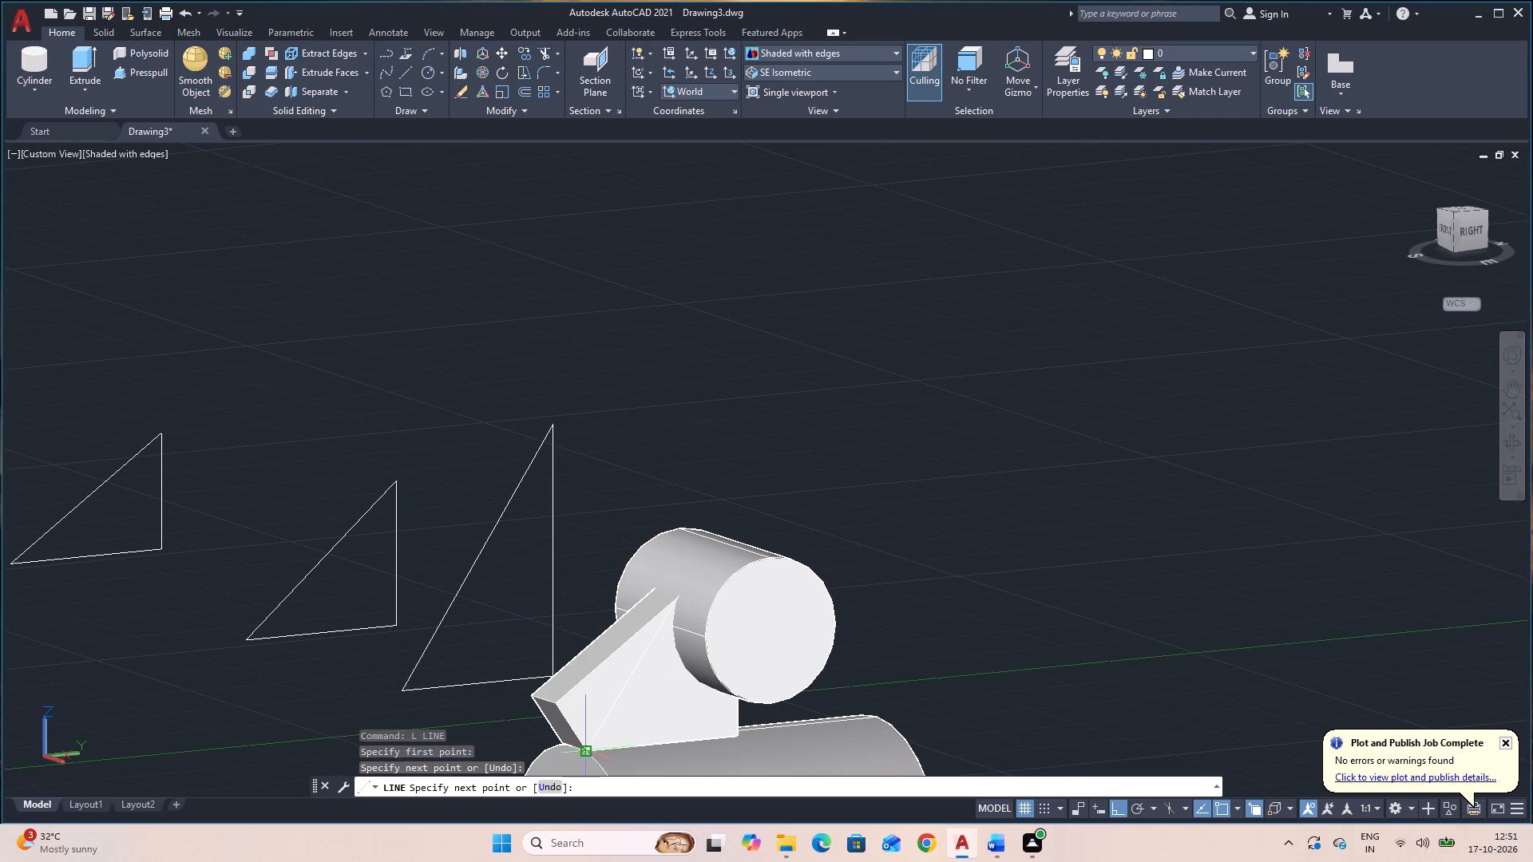
key(Escape)
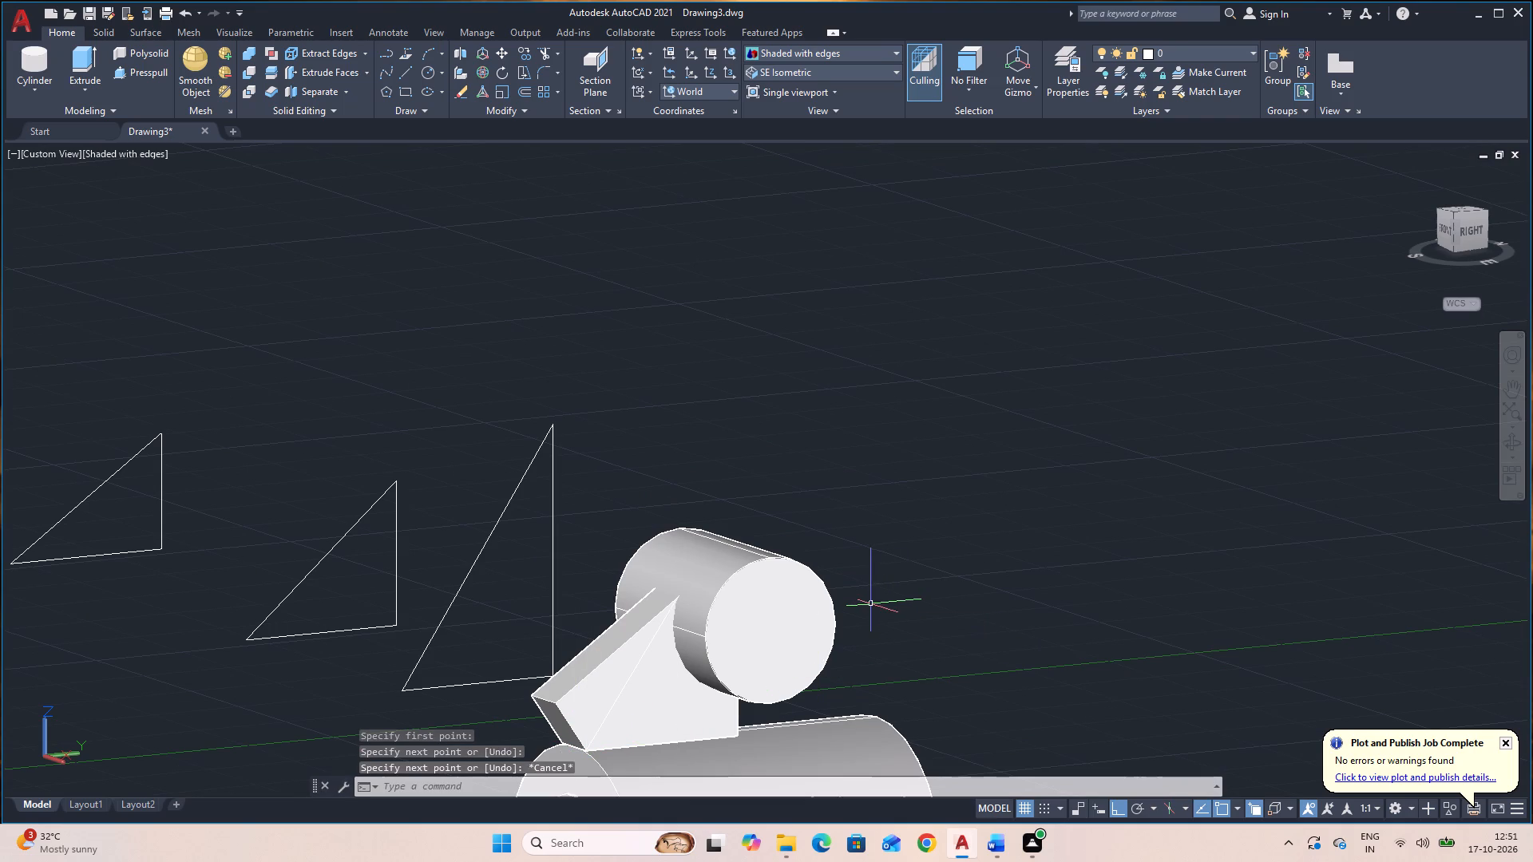
Delete the three loose triangle outlines beside the model.
click(491, 644)
click(159, 414)
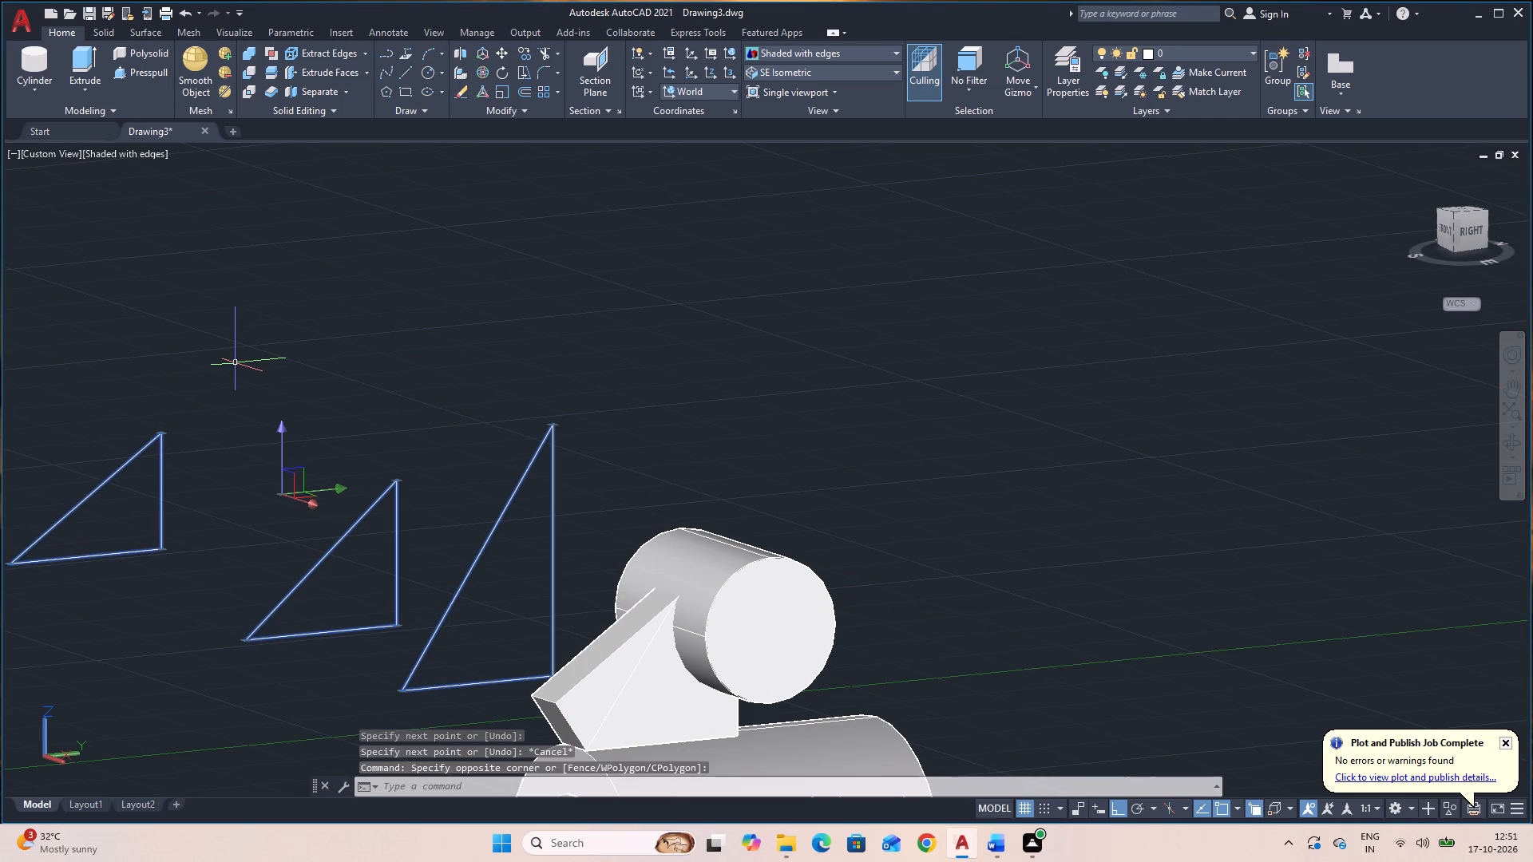
key(Delete)
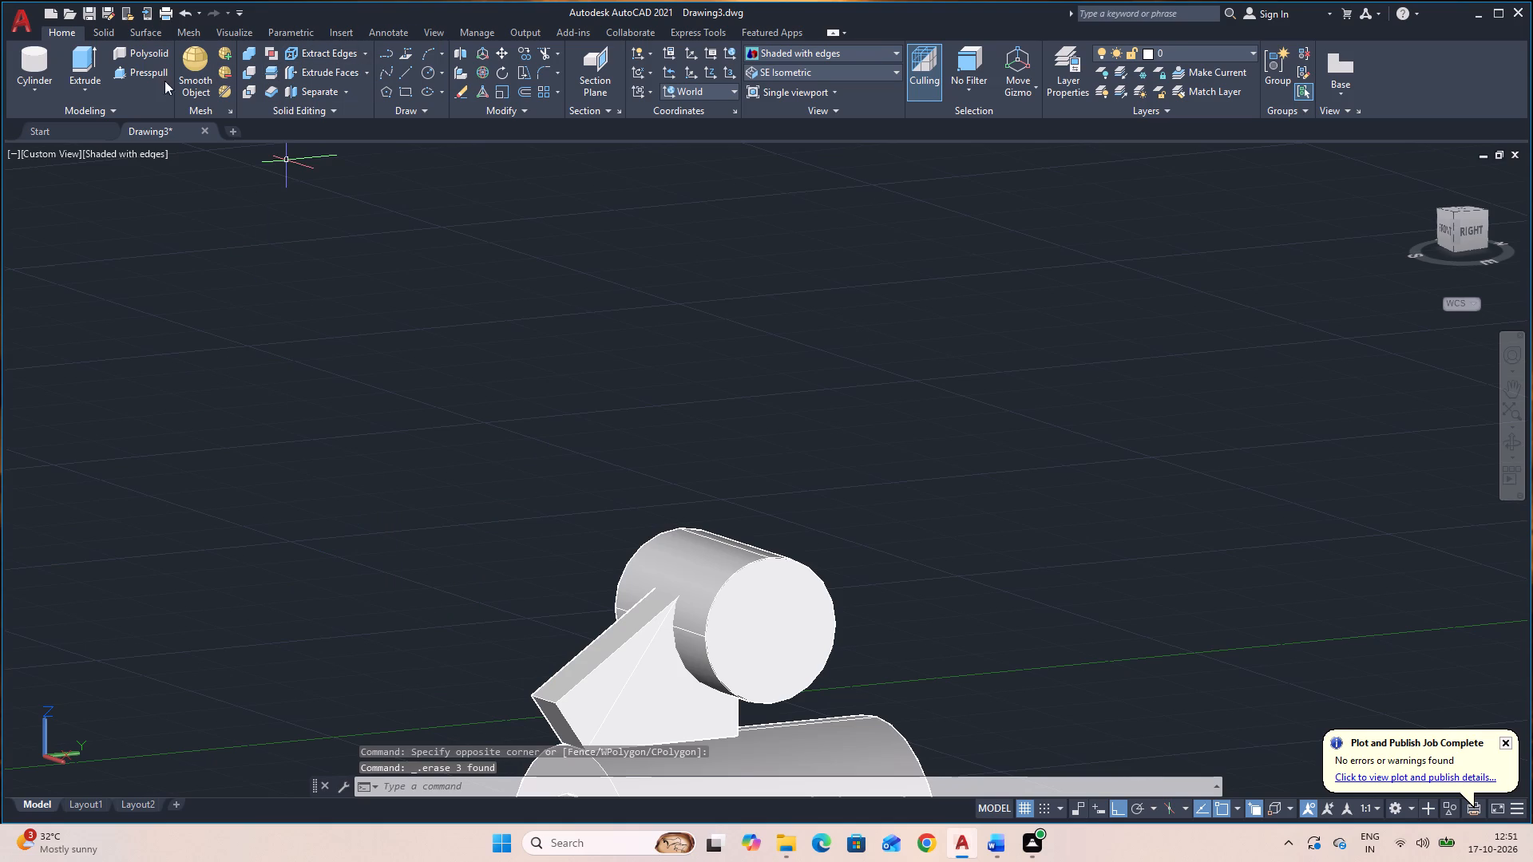
Presspull the triangular area in front of the new line through the rib's thickness to cut away the protruding part.
click(135, 69)
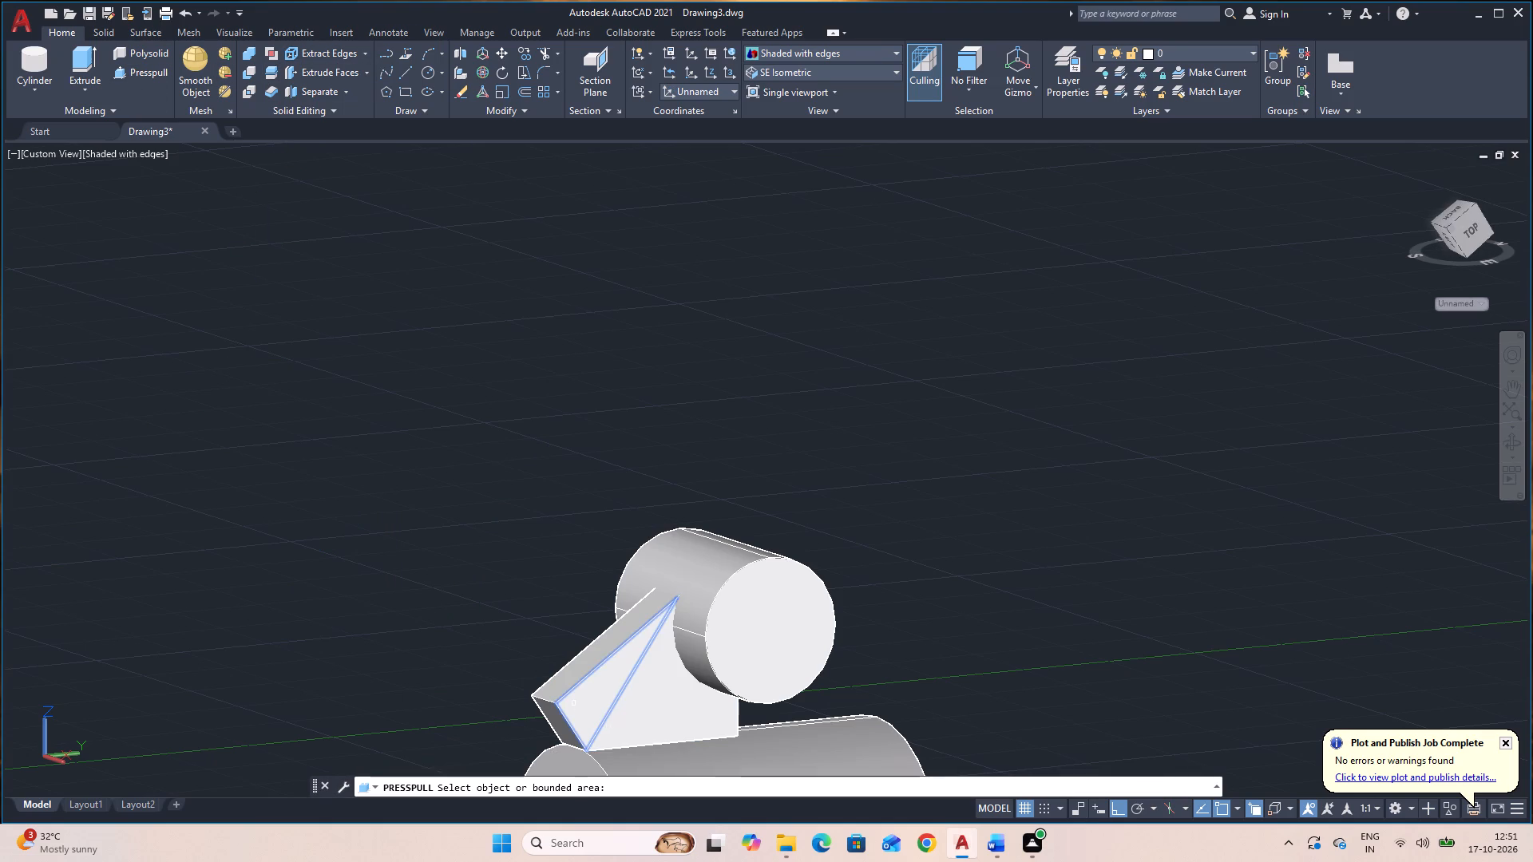
click(574, 704)
click(463, 600)
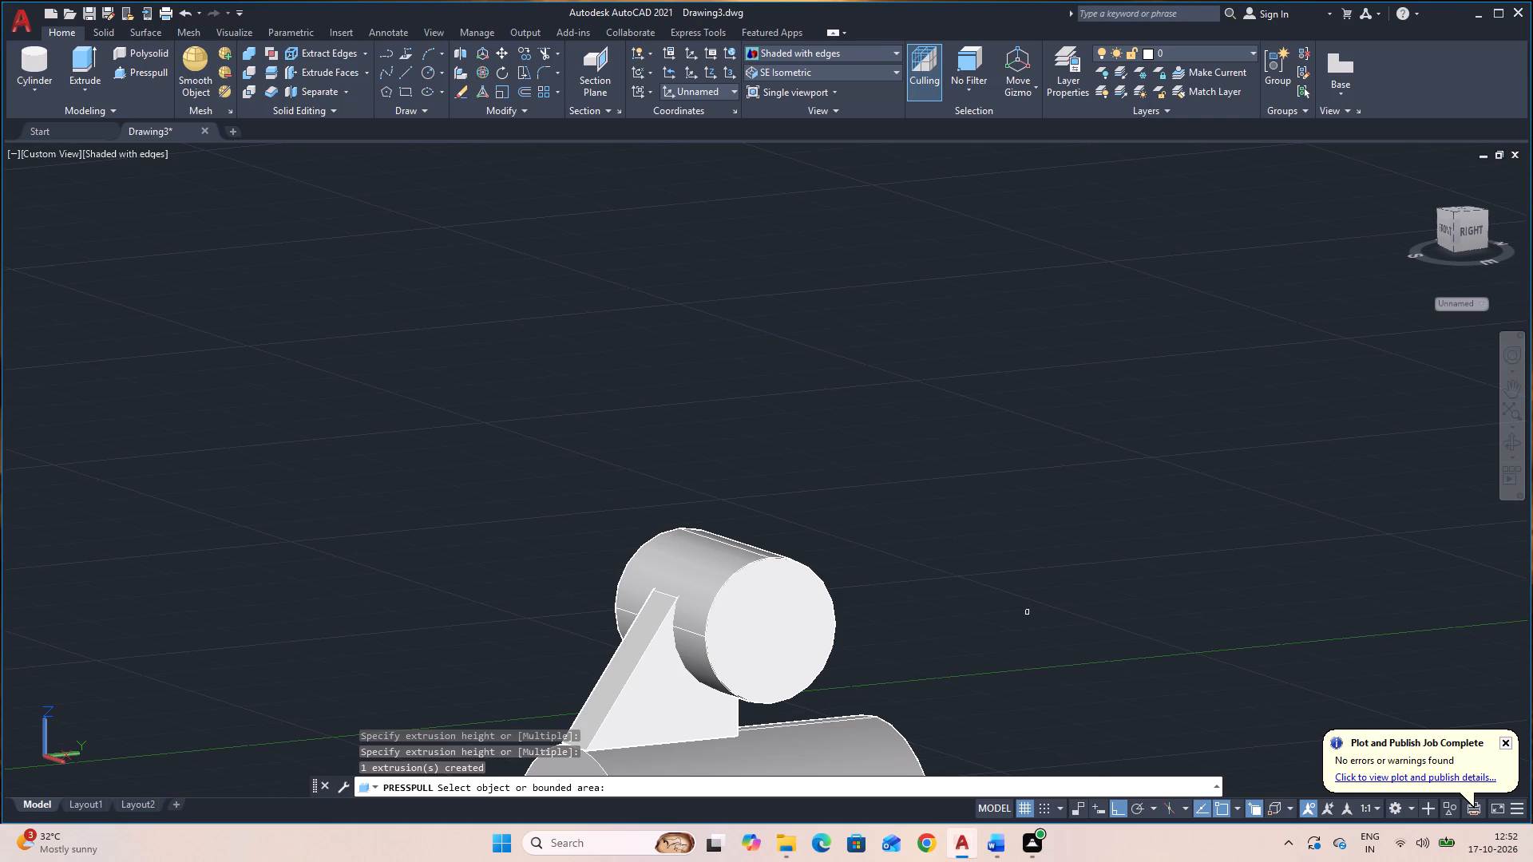
middle_drag(1009, 673, 1004, 457)
key(Escape)
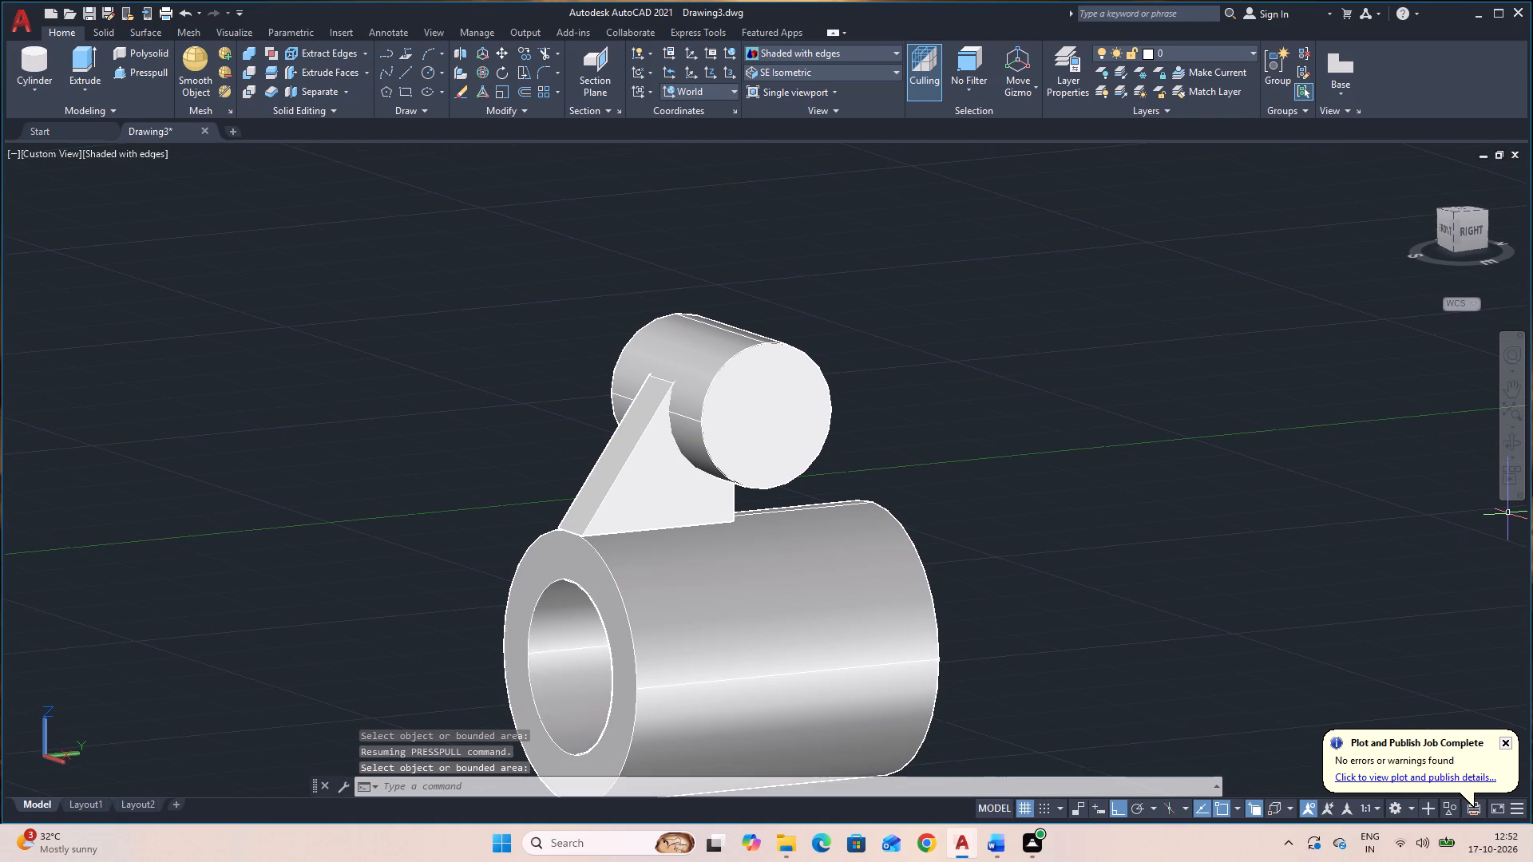
Create a 5 long box from the rib's rear bottom corner, as wide as the distance to the hollow cylinder's far end and as high as the rib's top.
click(1514, 443)
drag(1311, 567, 1204, 548)
click(1178, 528)
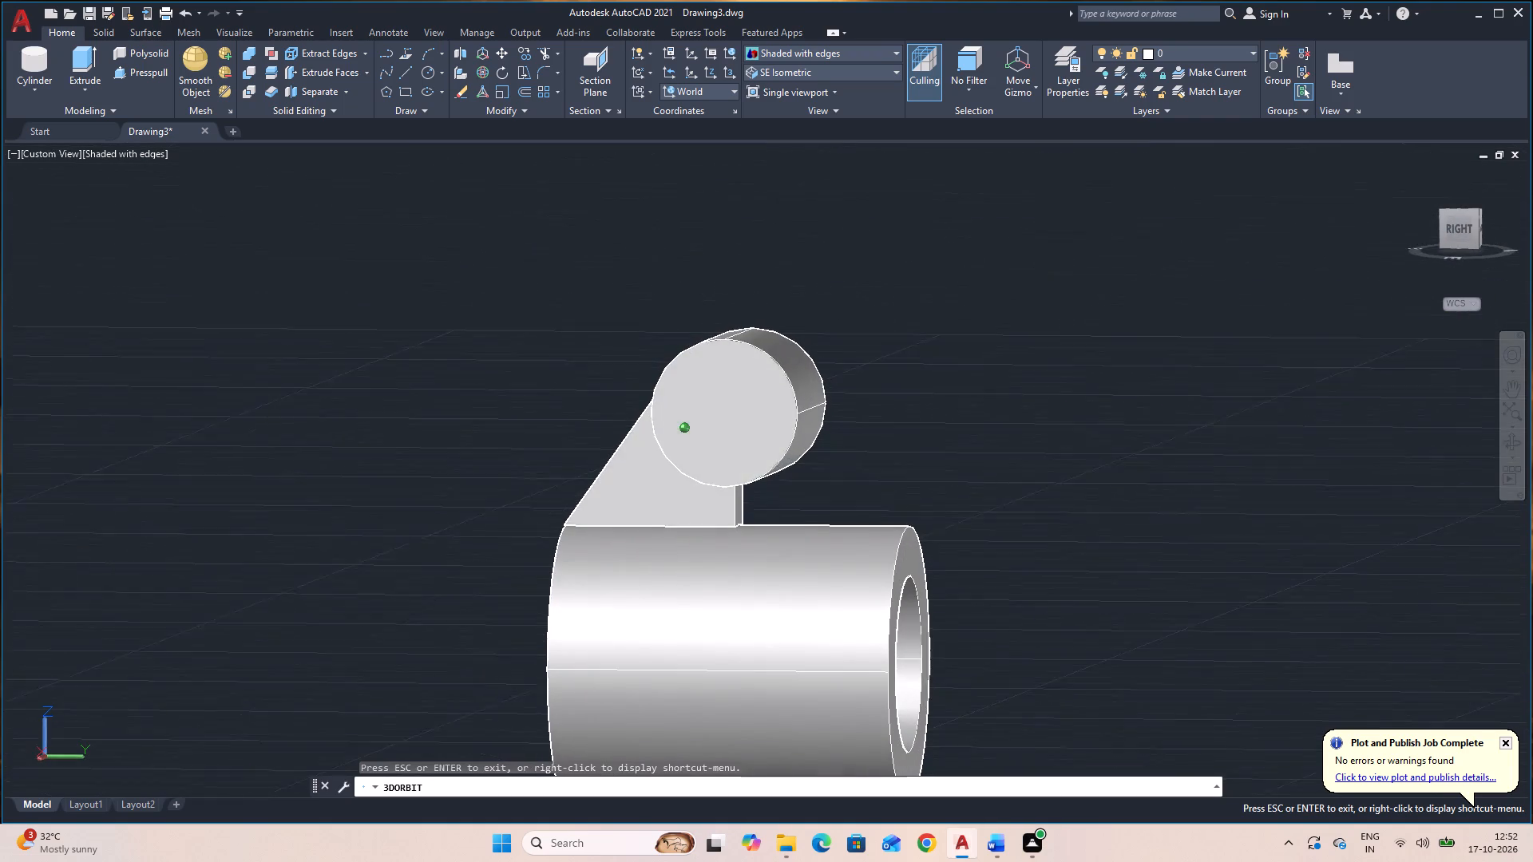
drag(1051, 591, 1036, 637)
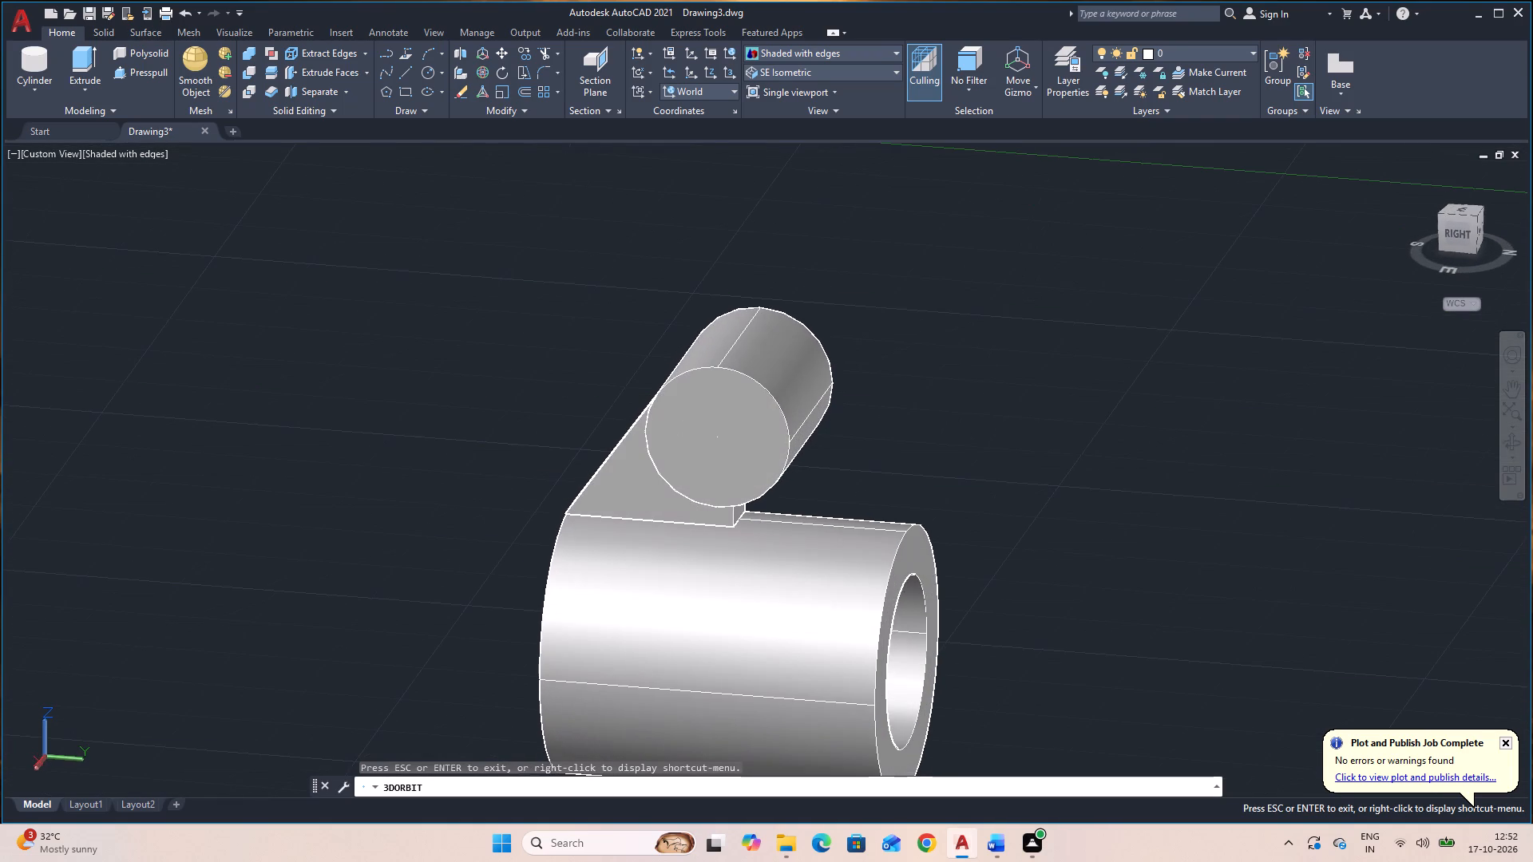
click(1054, 619)
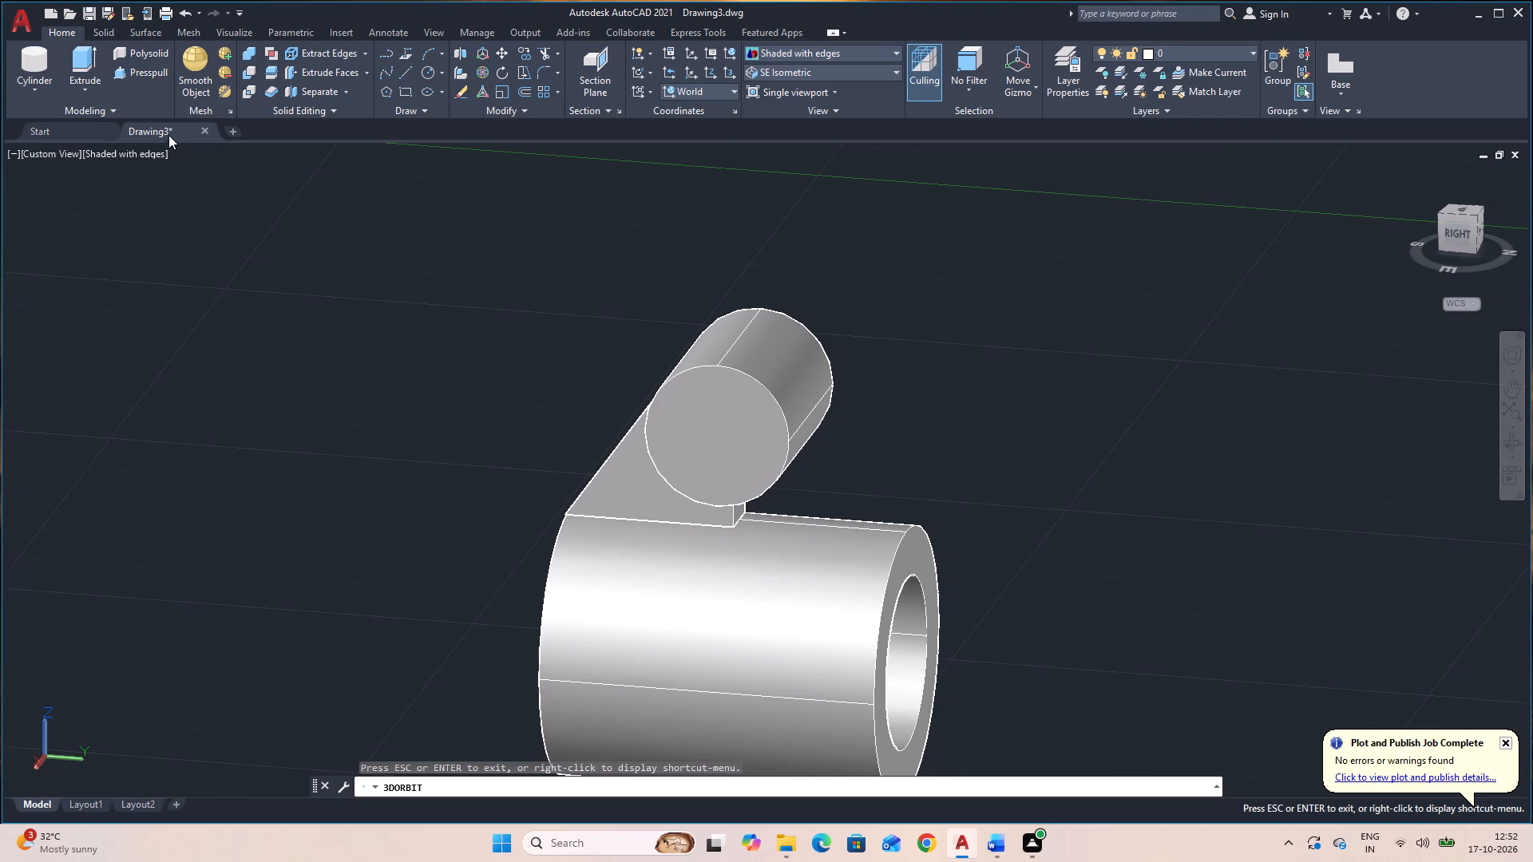
key(Escape)
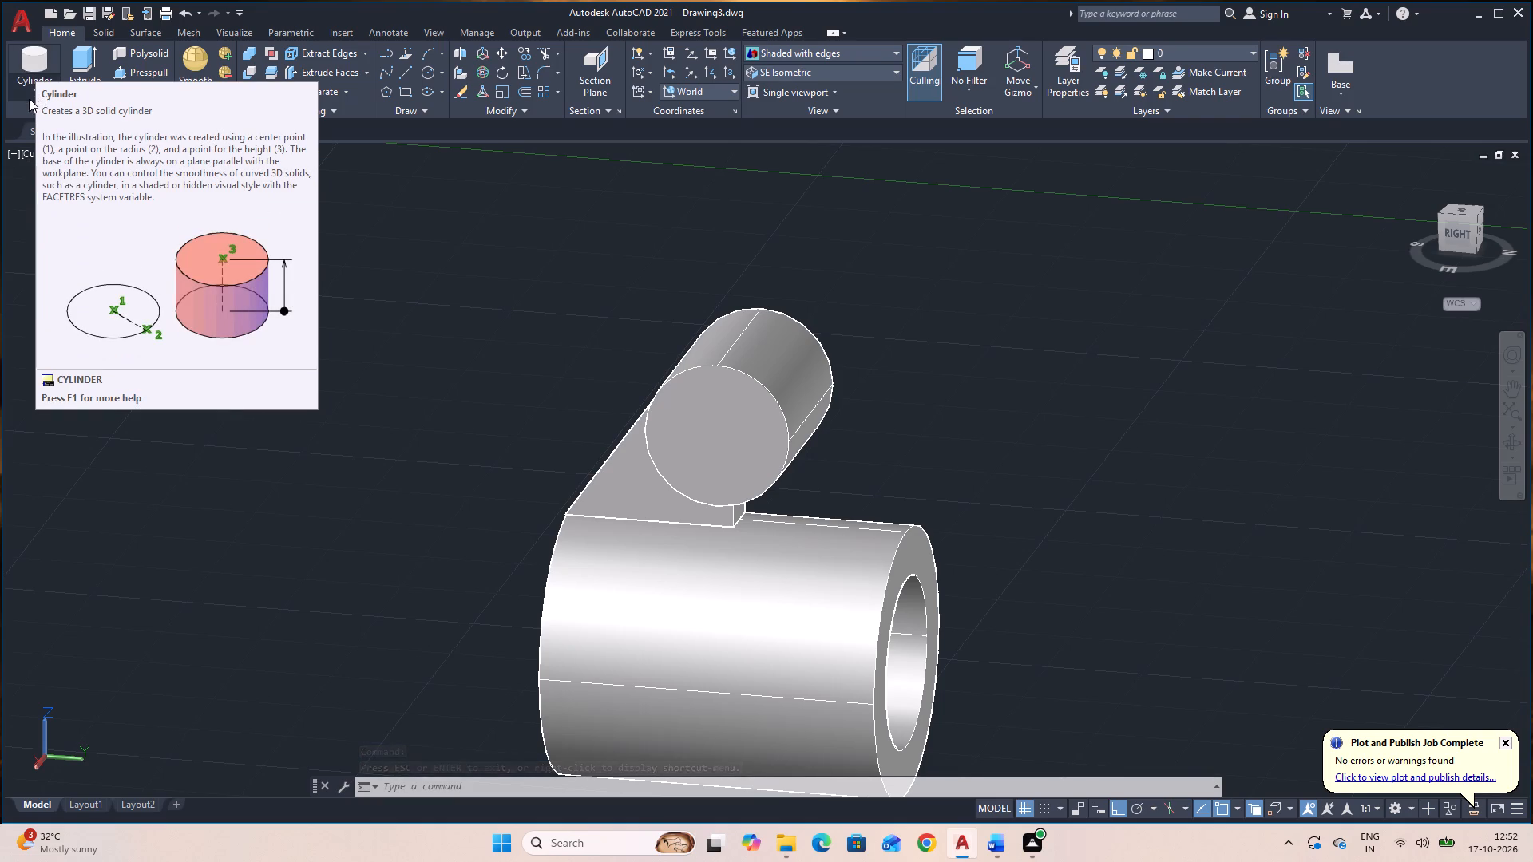
click(29, 98)
click(37, 110)
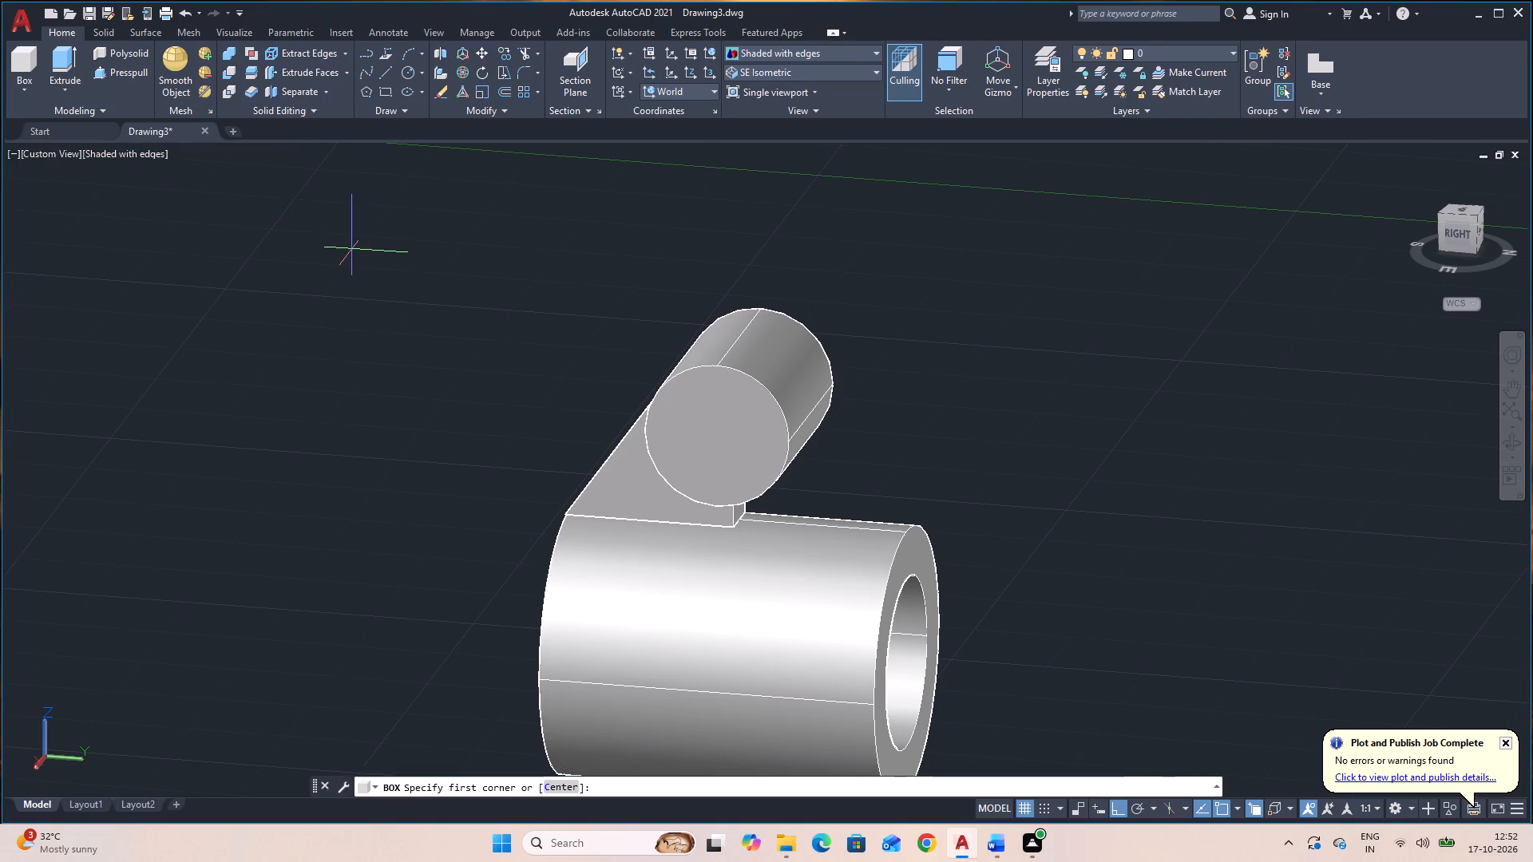
click(731, 529)
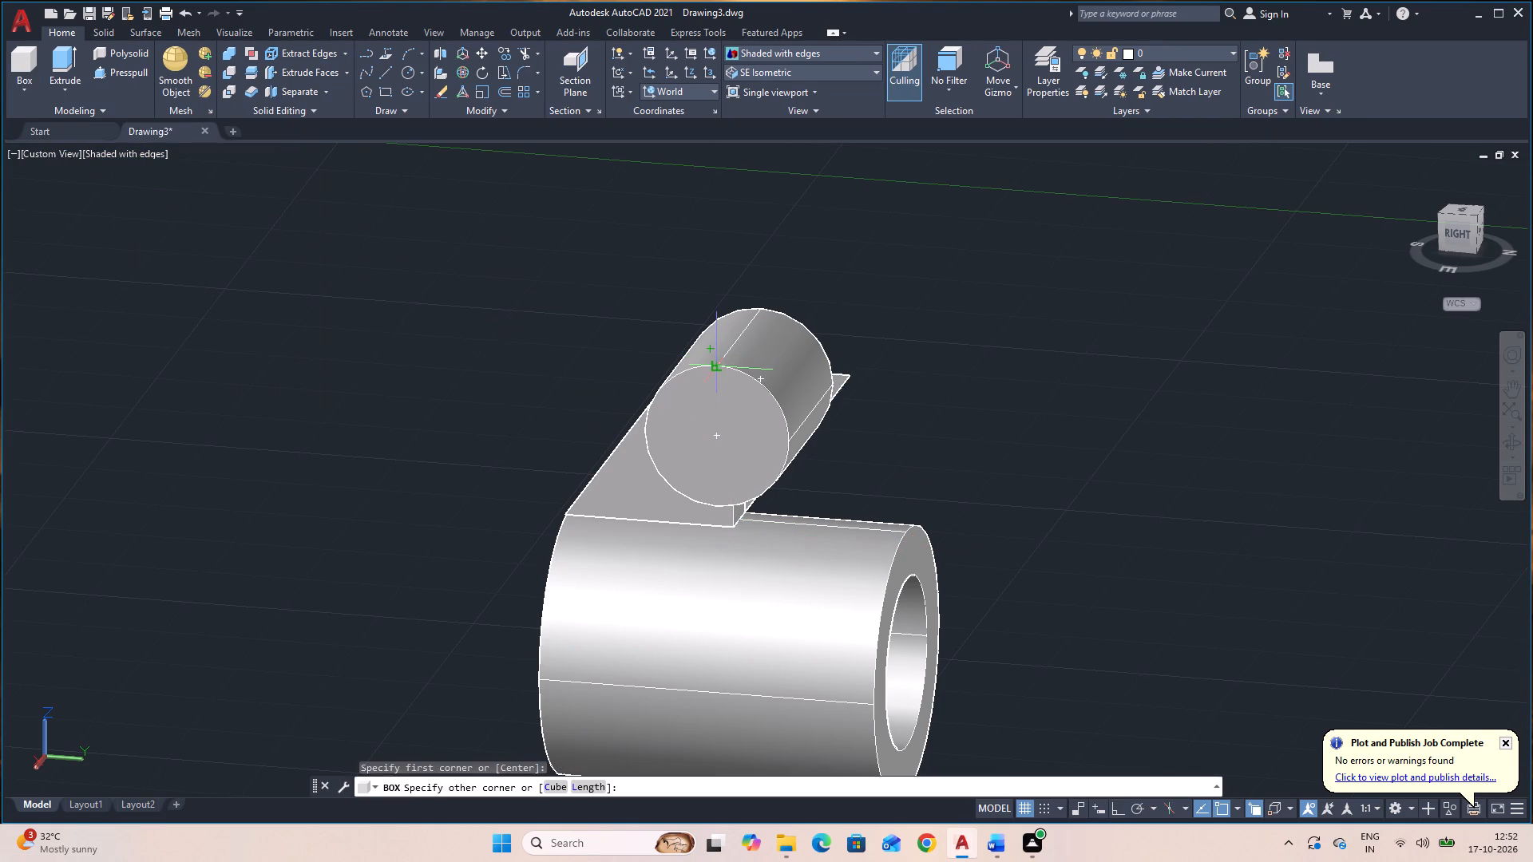
click(595, 791)
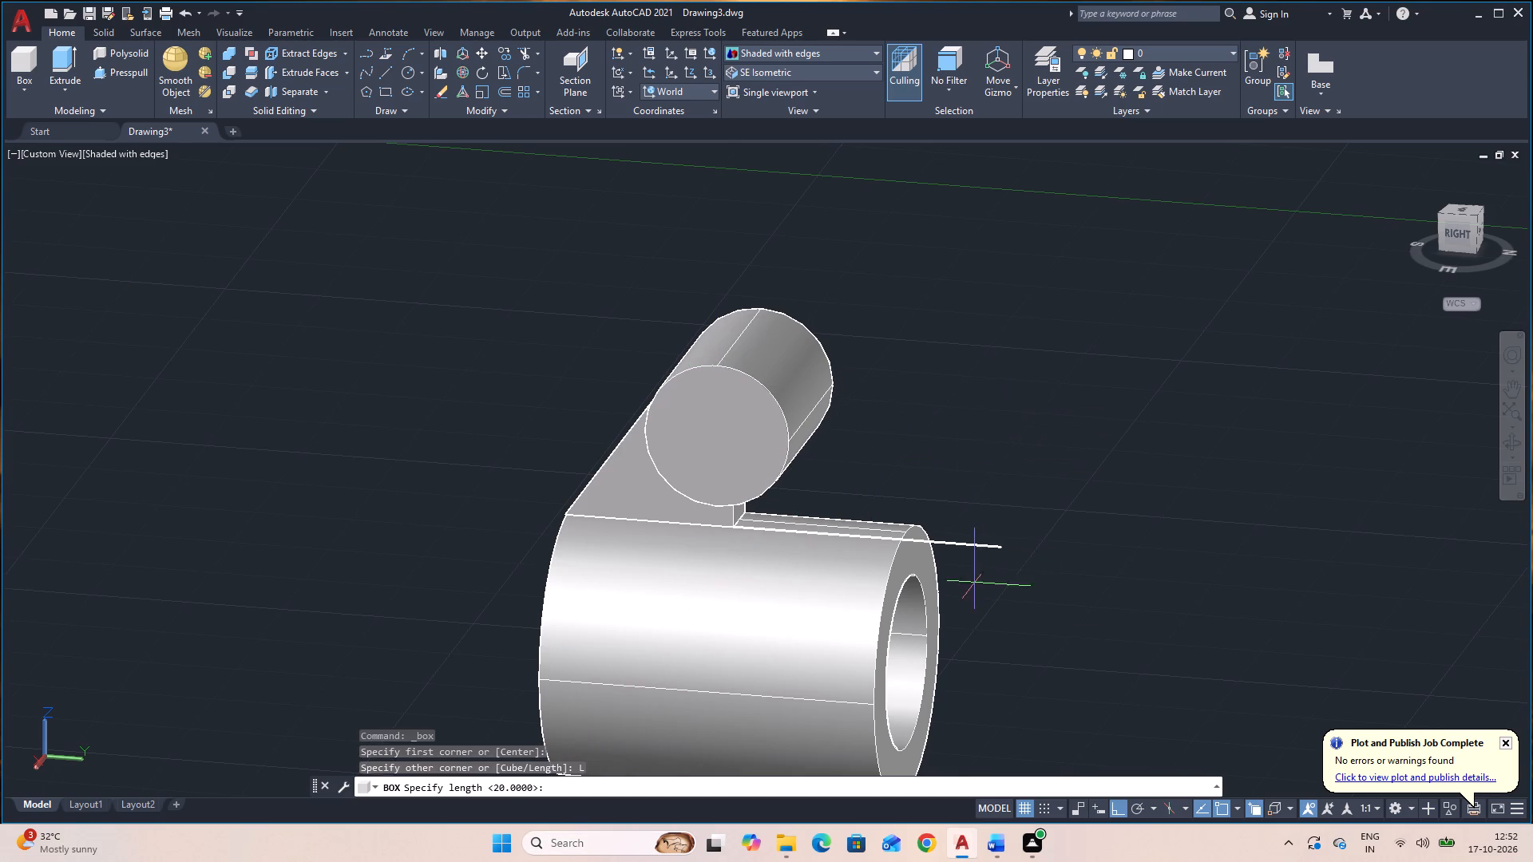
key(5)
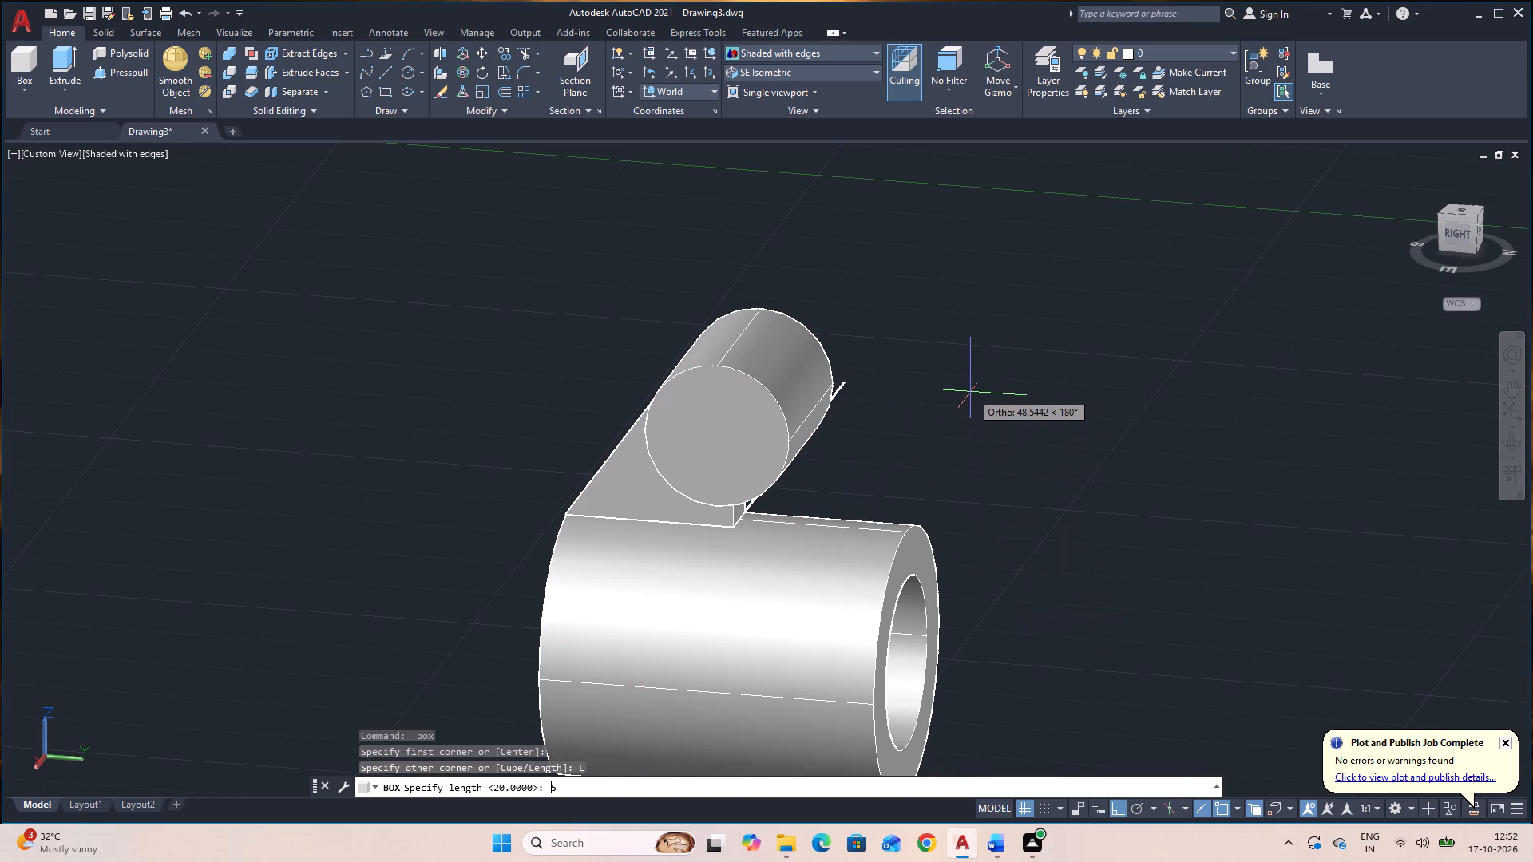
key(Return)
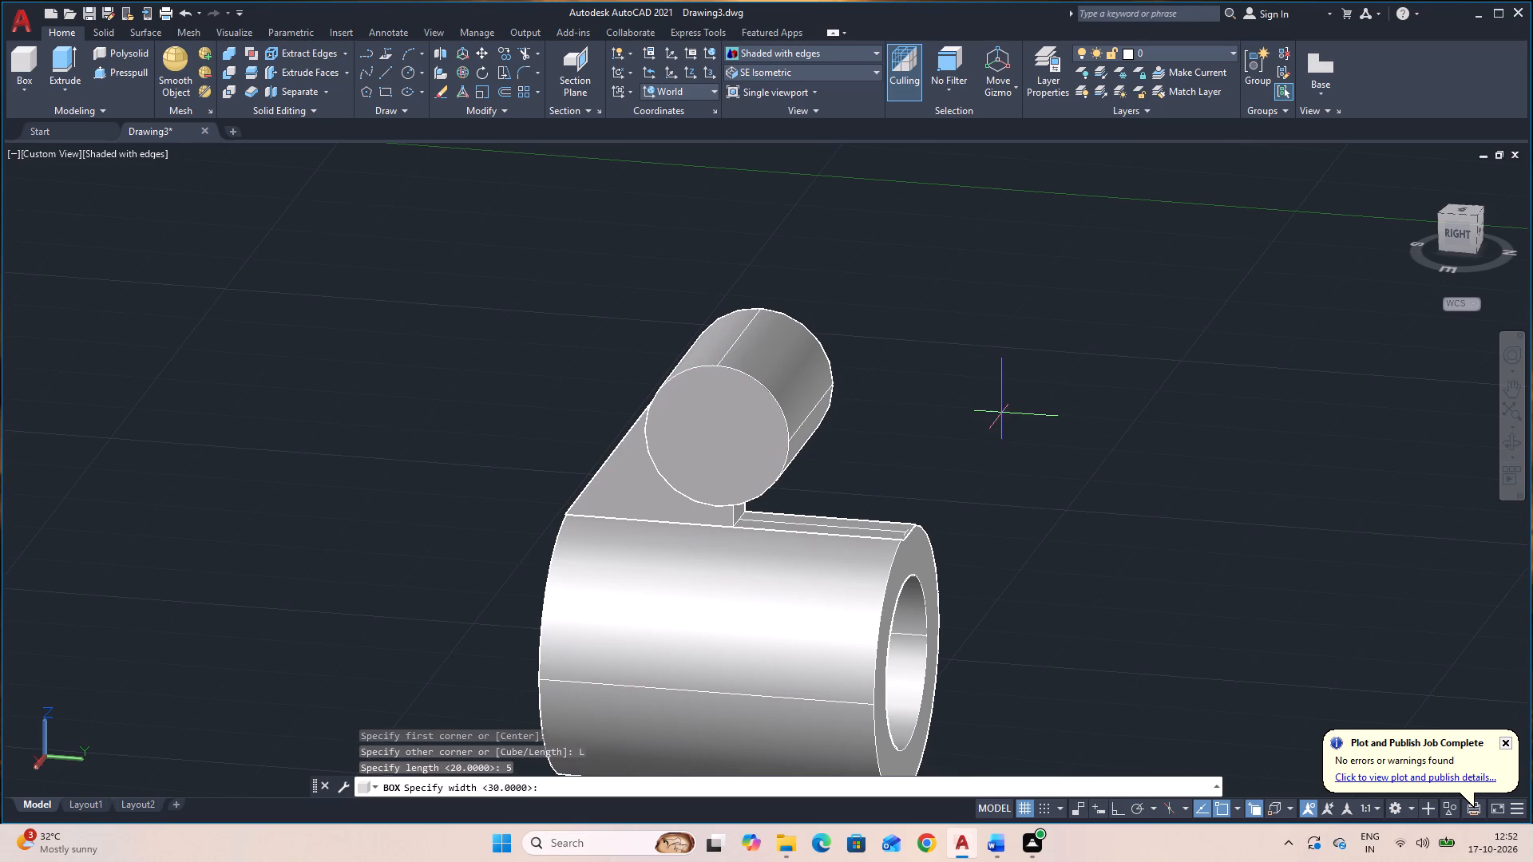
click(904, 536)
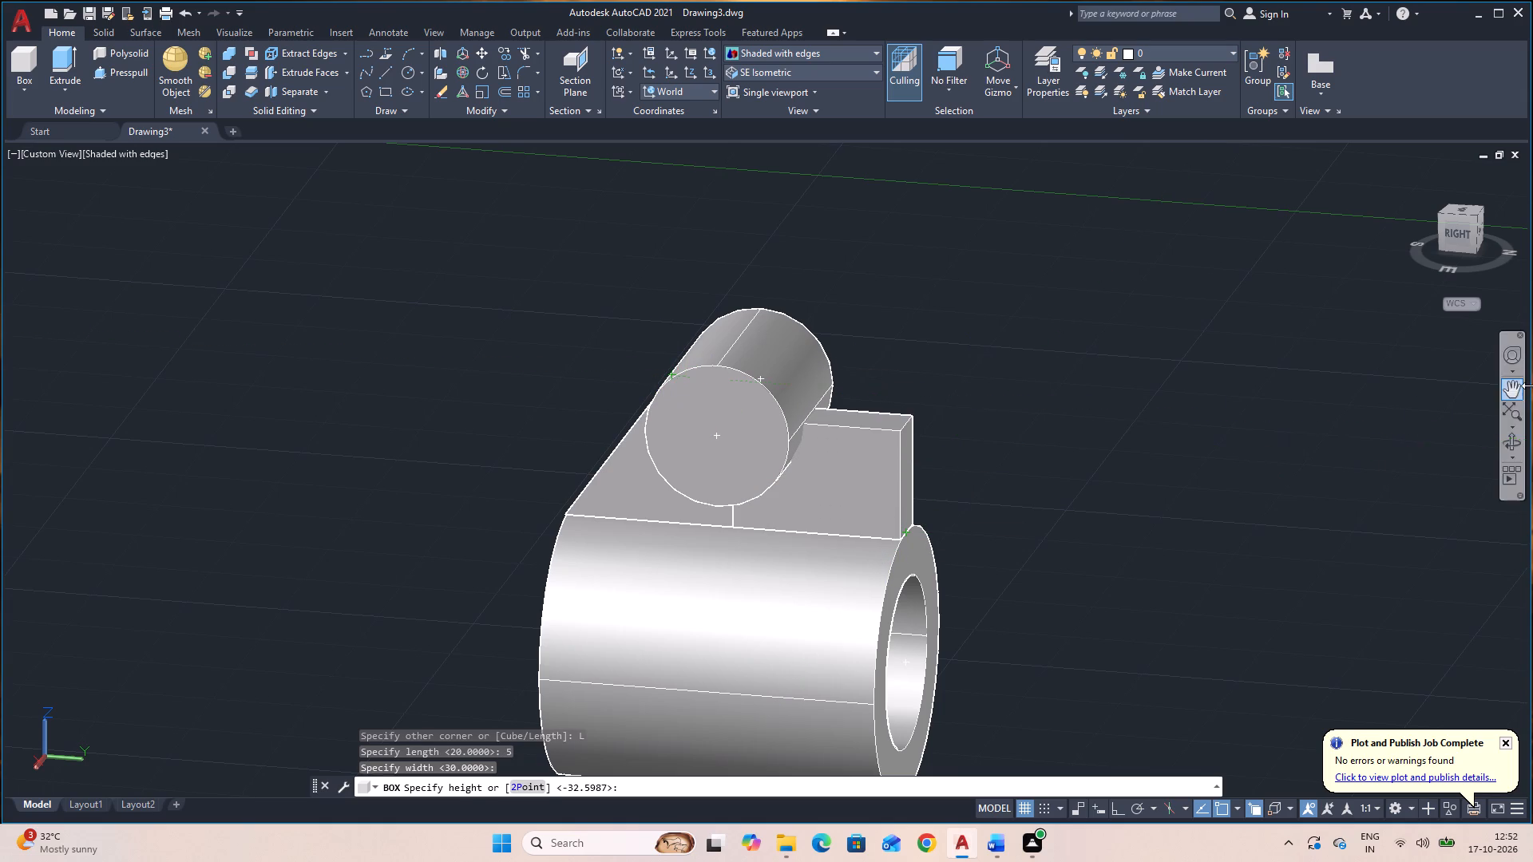
click(1515, 438)
drag(1193, 526, 1341, 538)
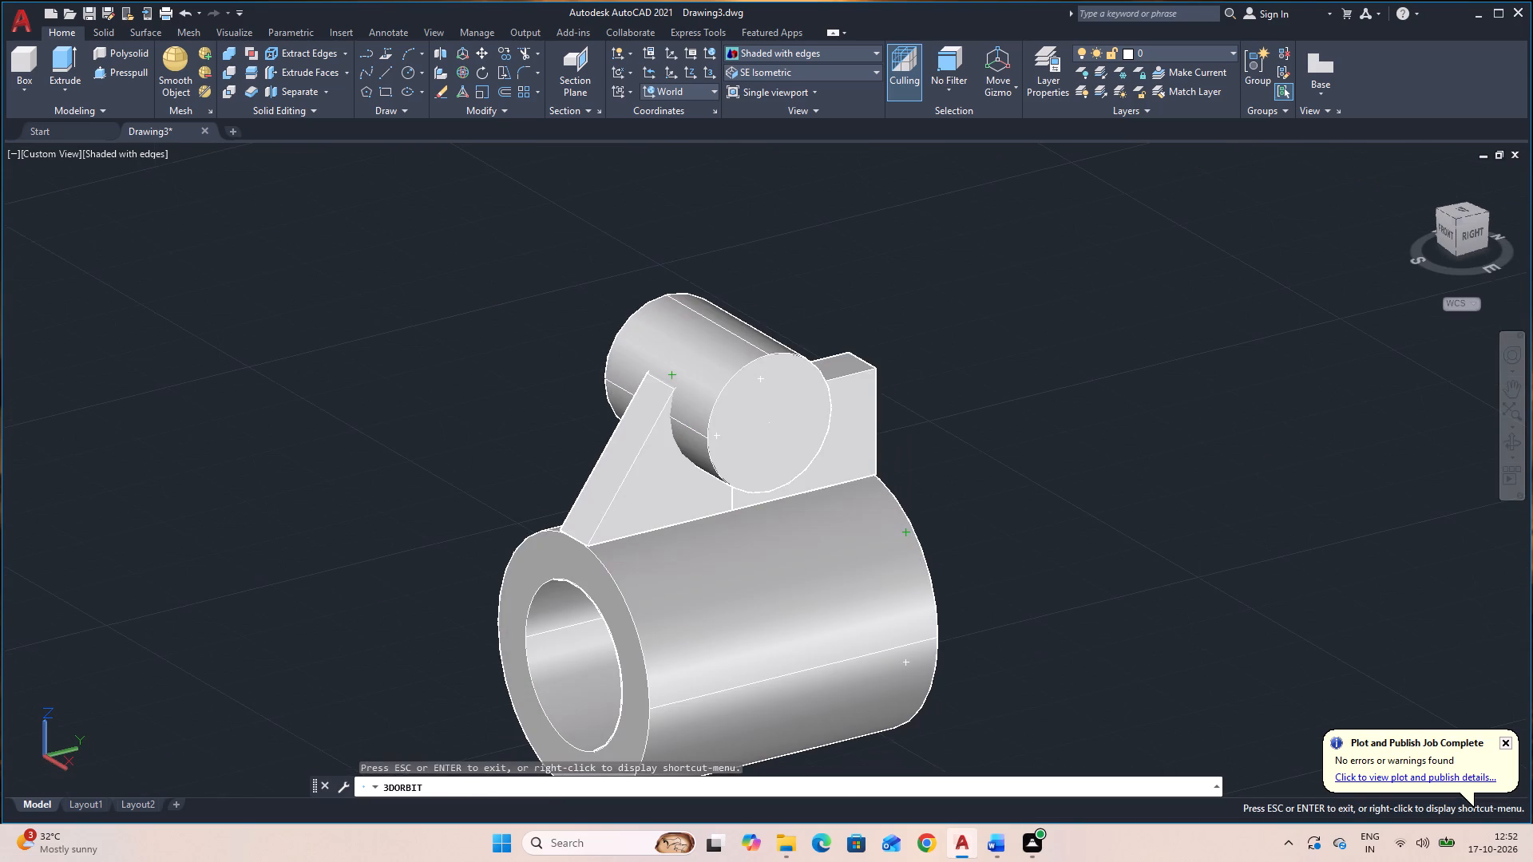
key(Escape)
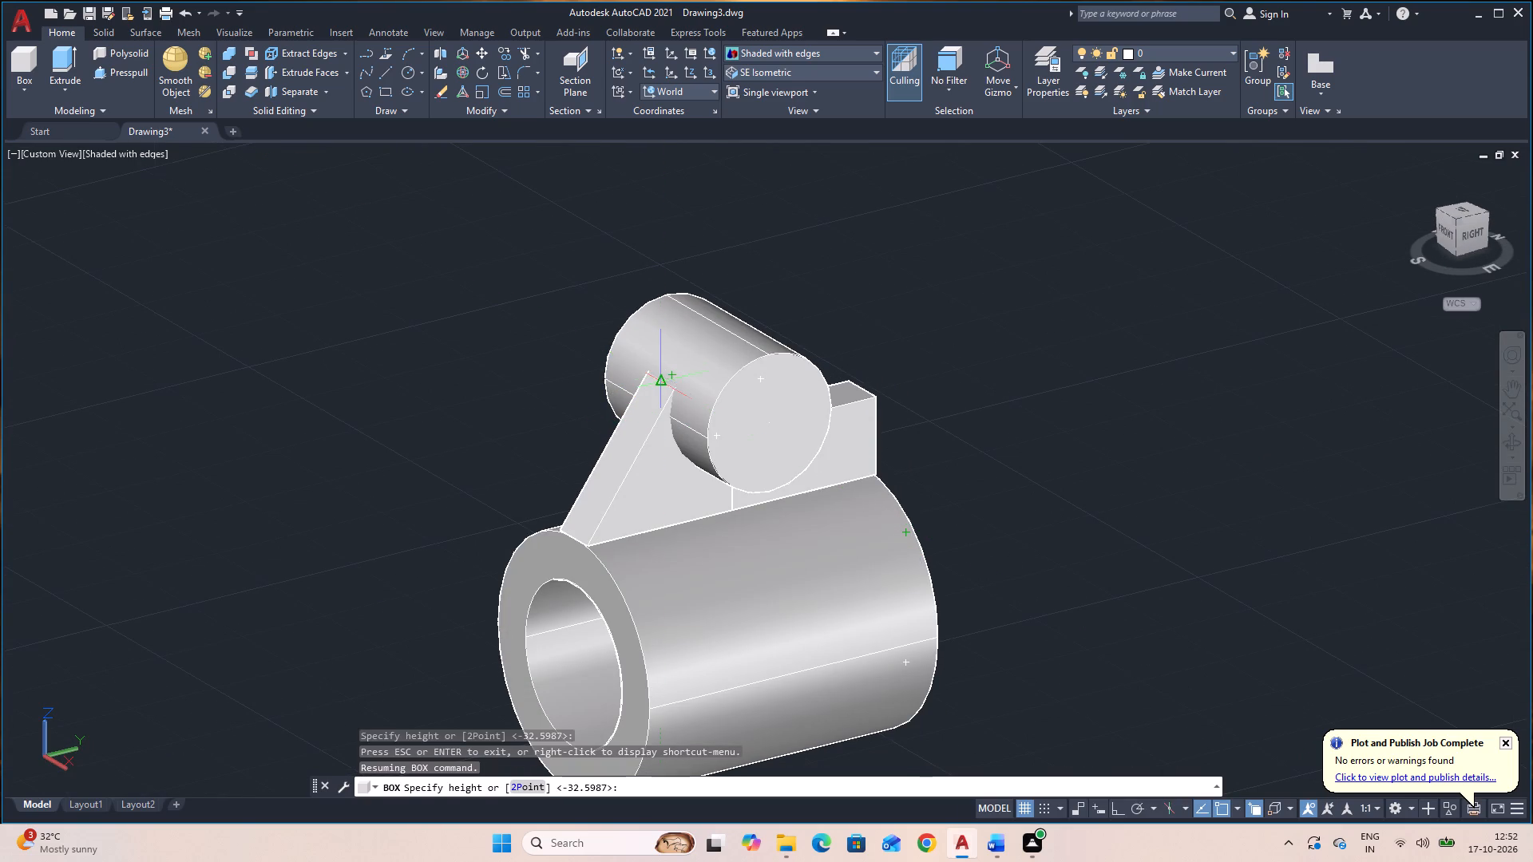
click(662, 382)
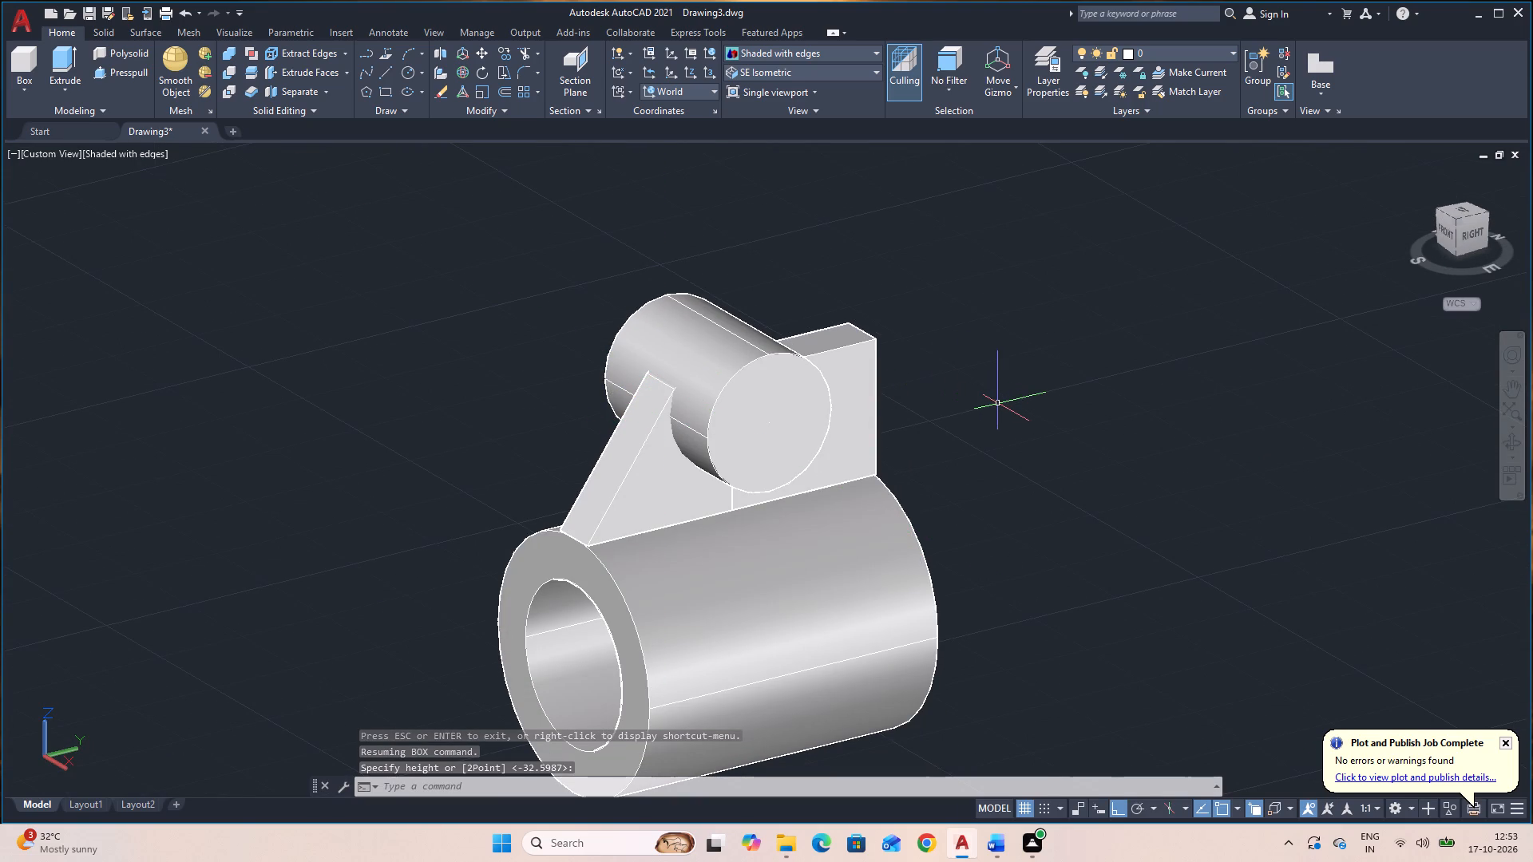
Draw a diagonal line on the box's side face from its upper edge at the cross cylinder to its lower outer corner.
click(1514, 439)
drag(1405, 528, 1399, 528)
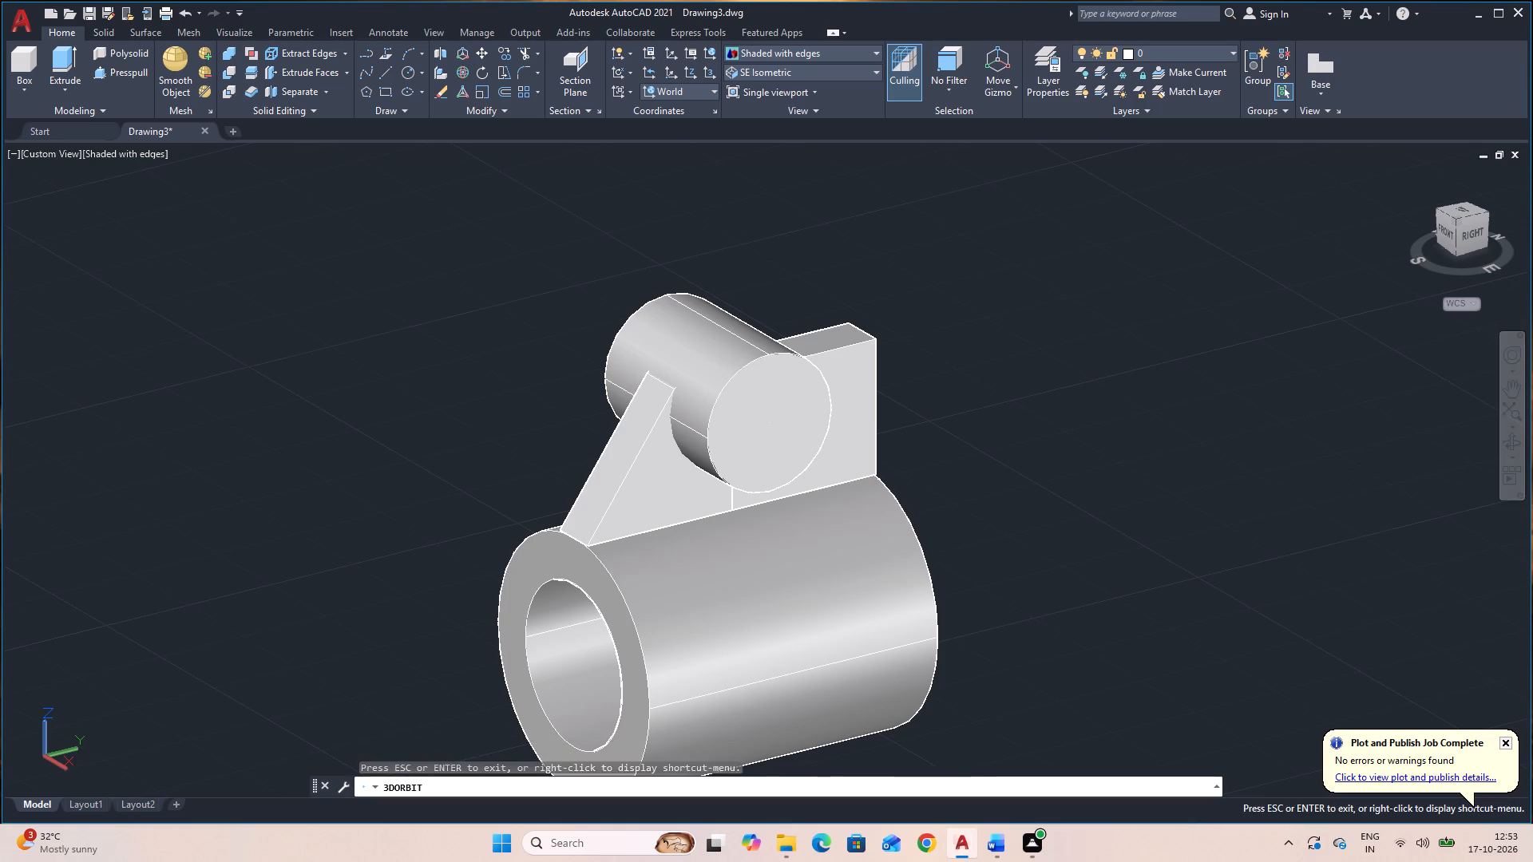
drag(1399, 528, 1270, 490)
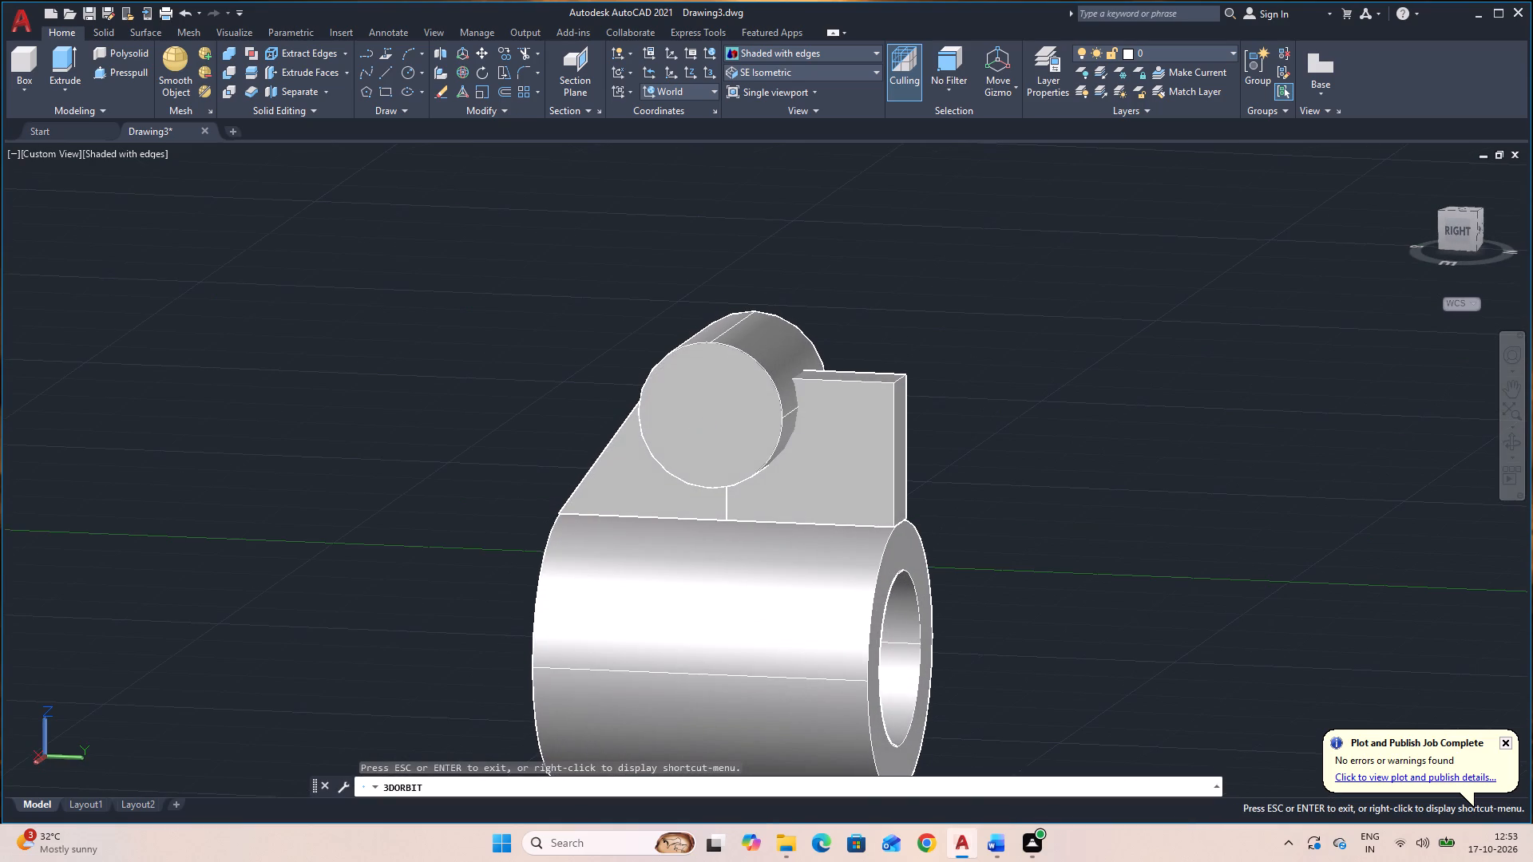
text(L)
key(space)
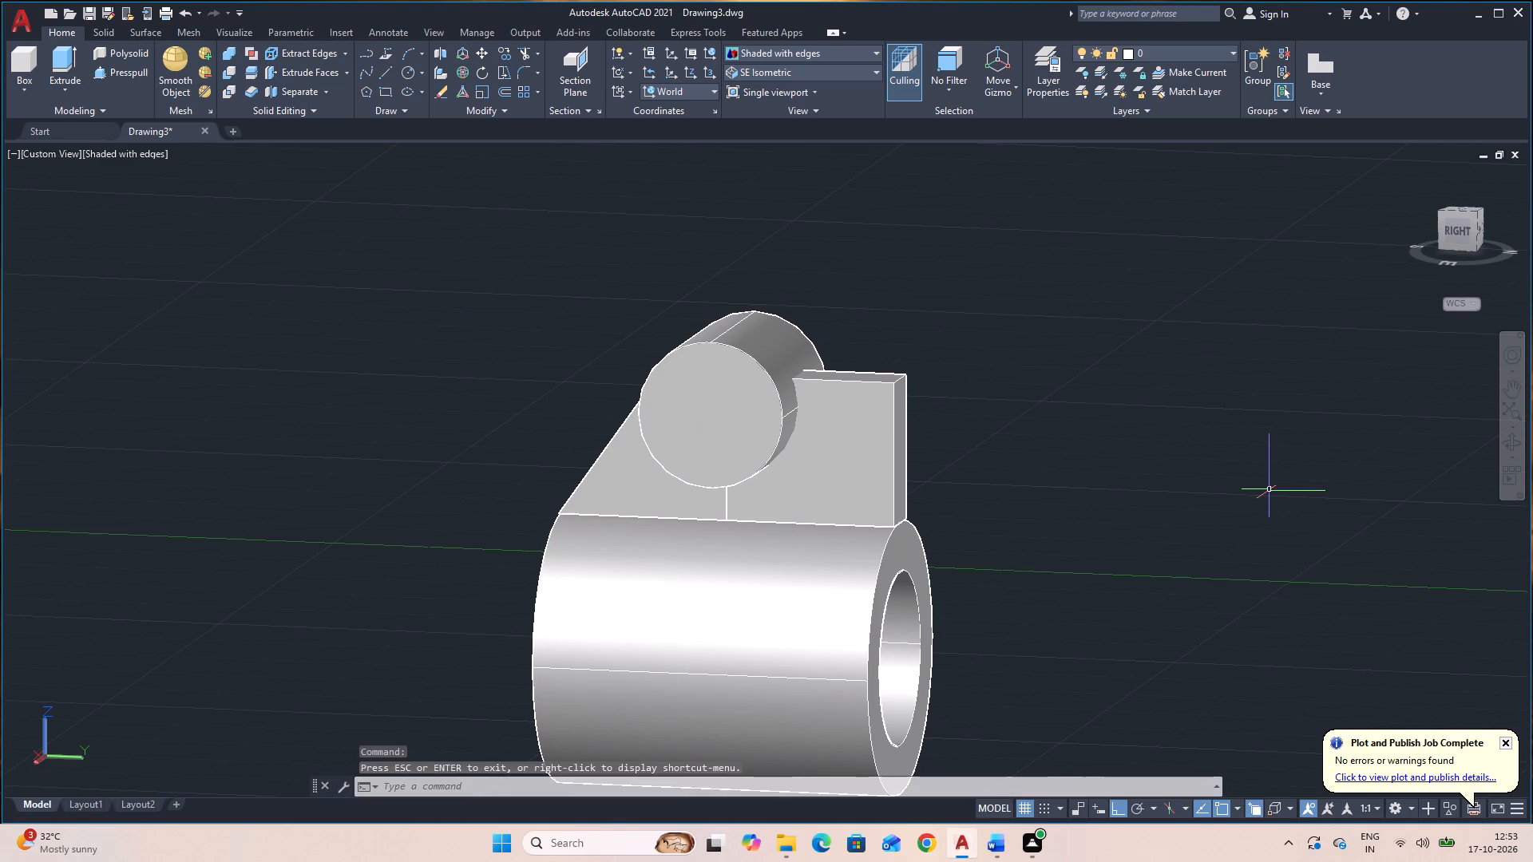
key(space)
key(space)
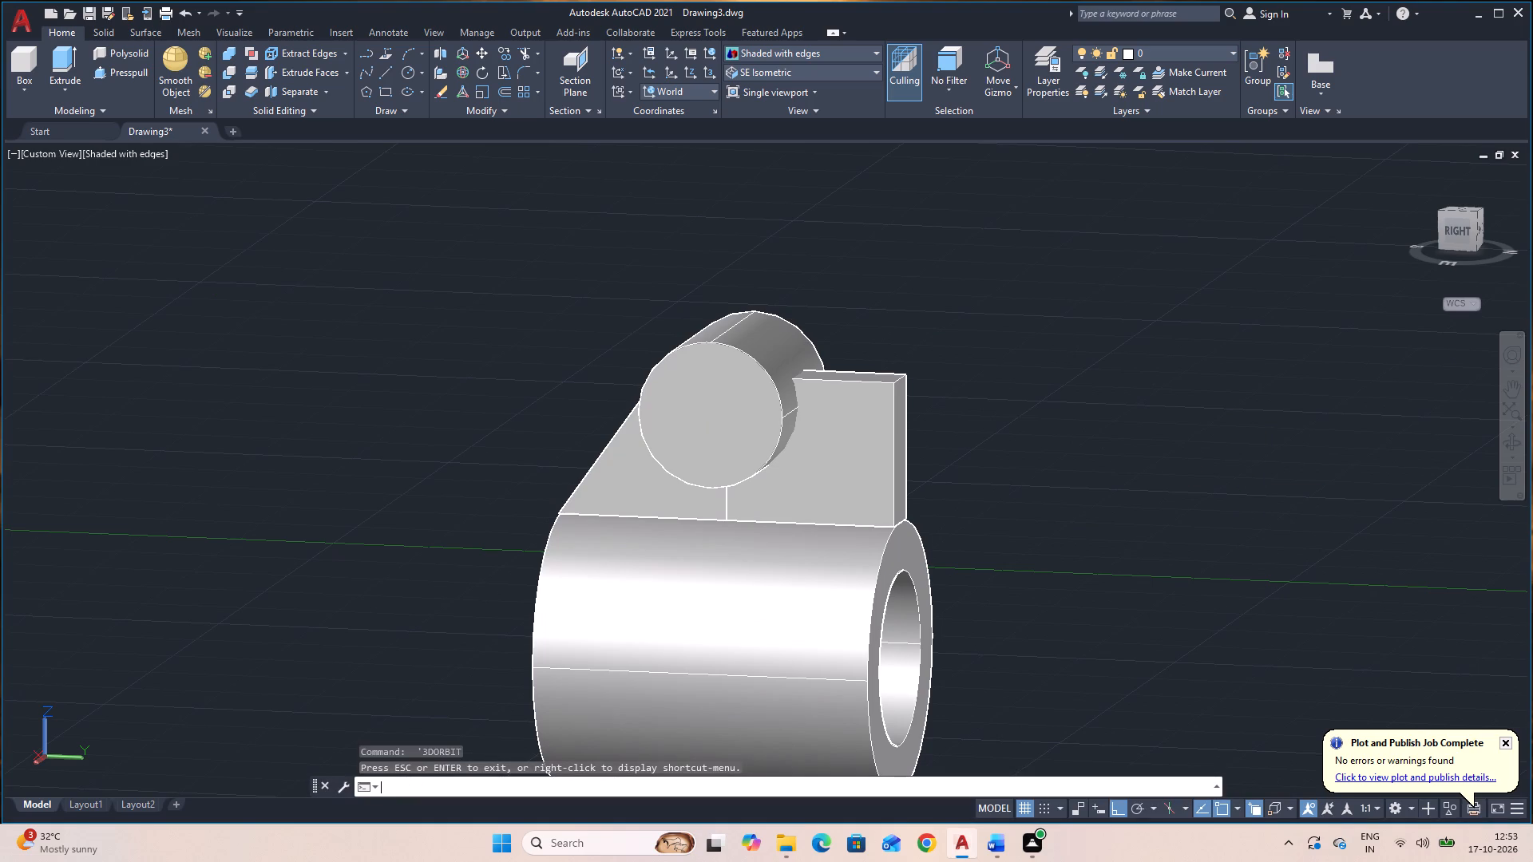
text(L)
key(space)
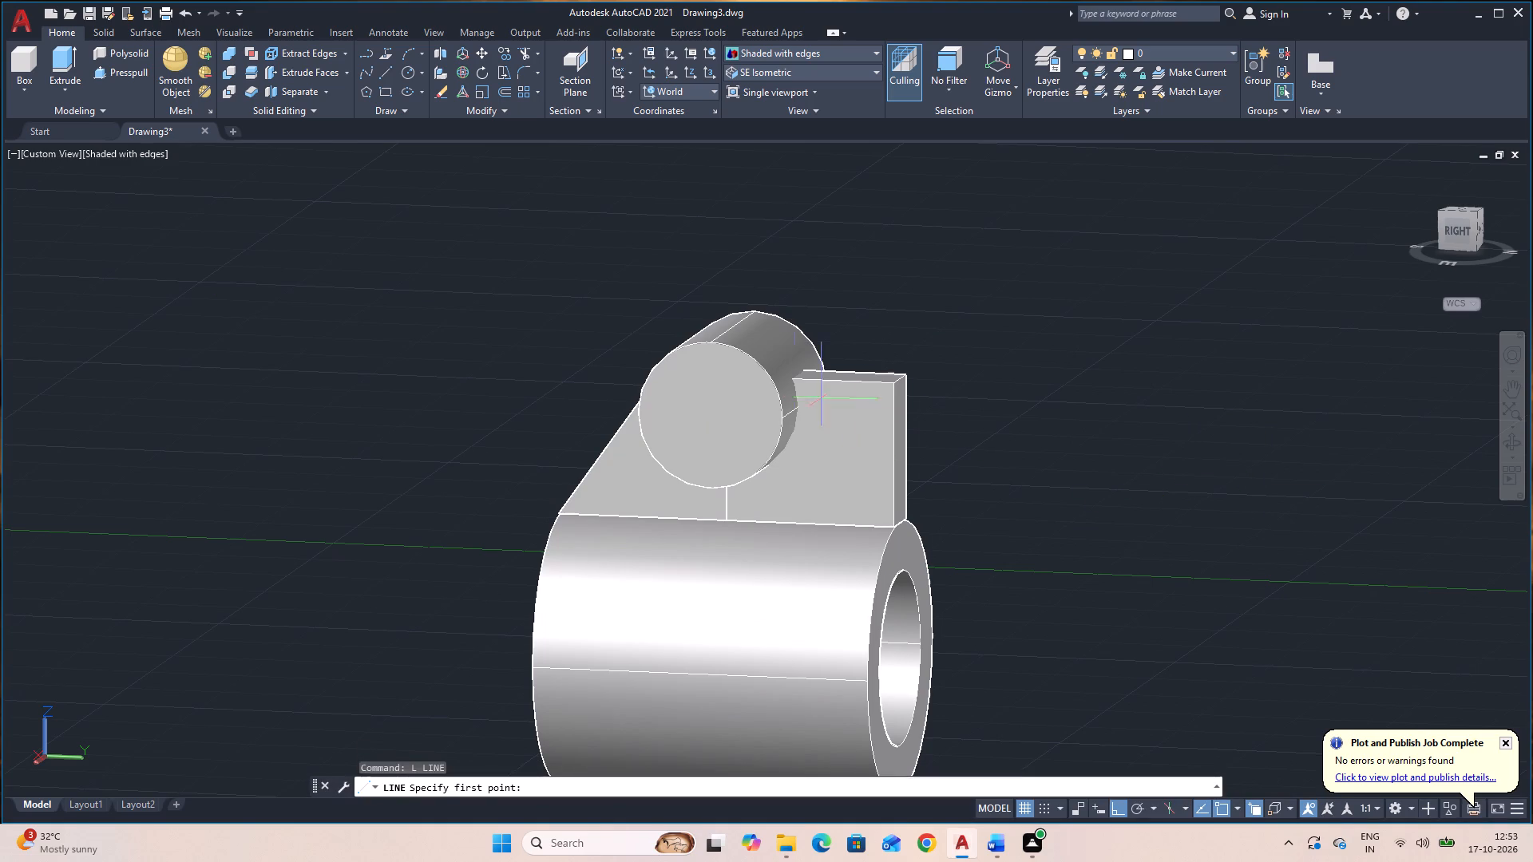
scroll(795, 378, up, 3)
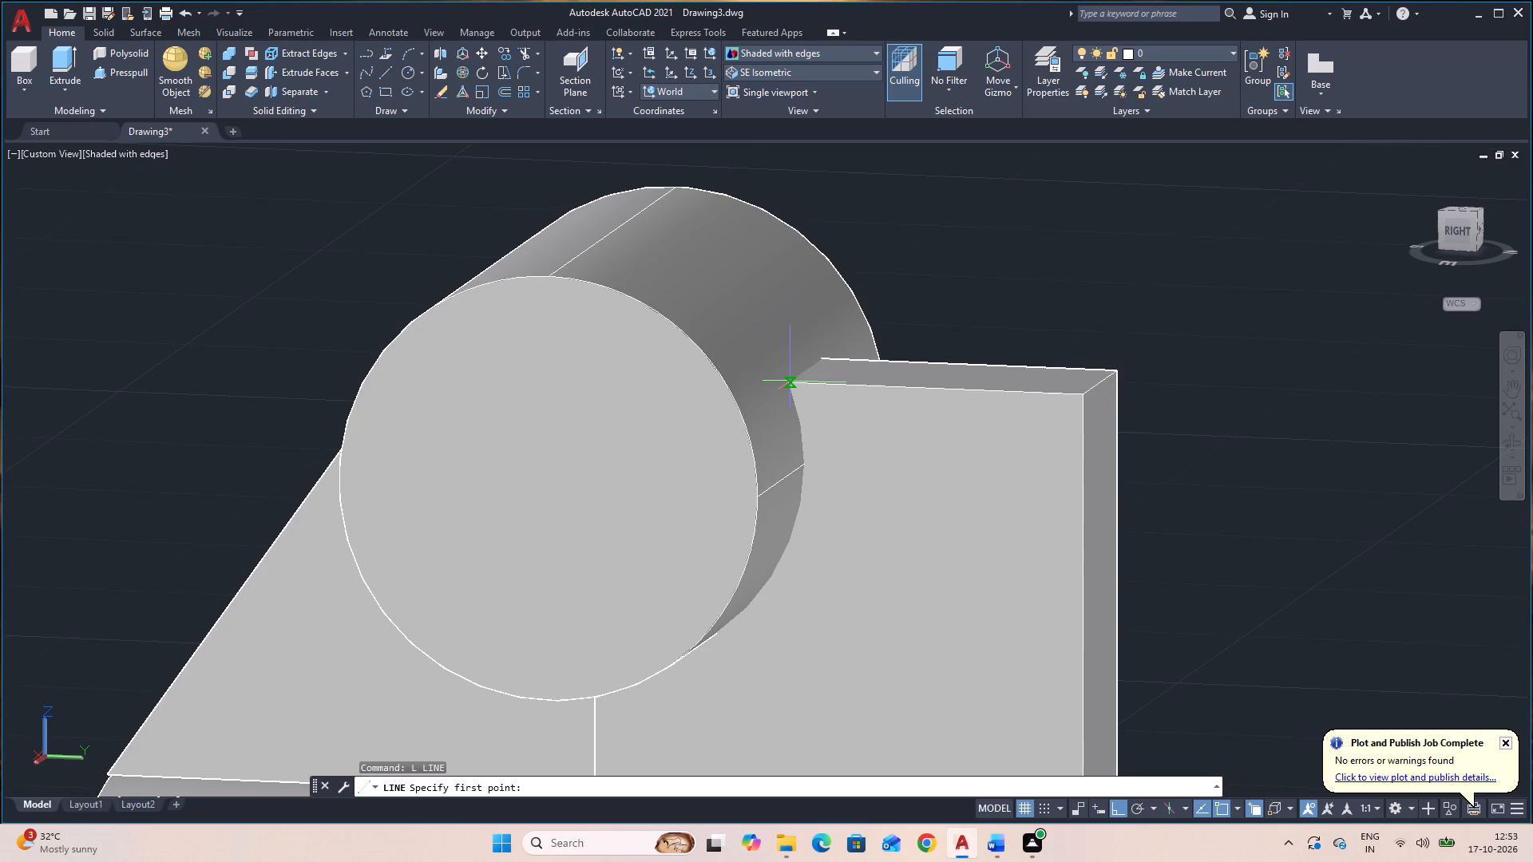
scroll(784, 389, up, 3)
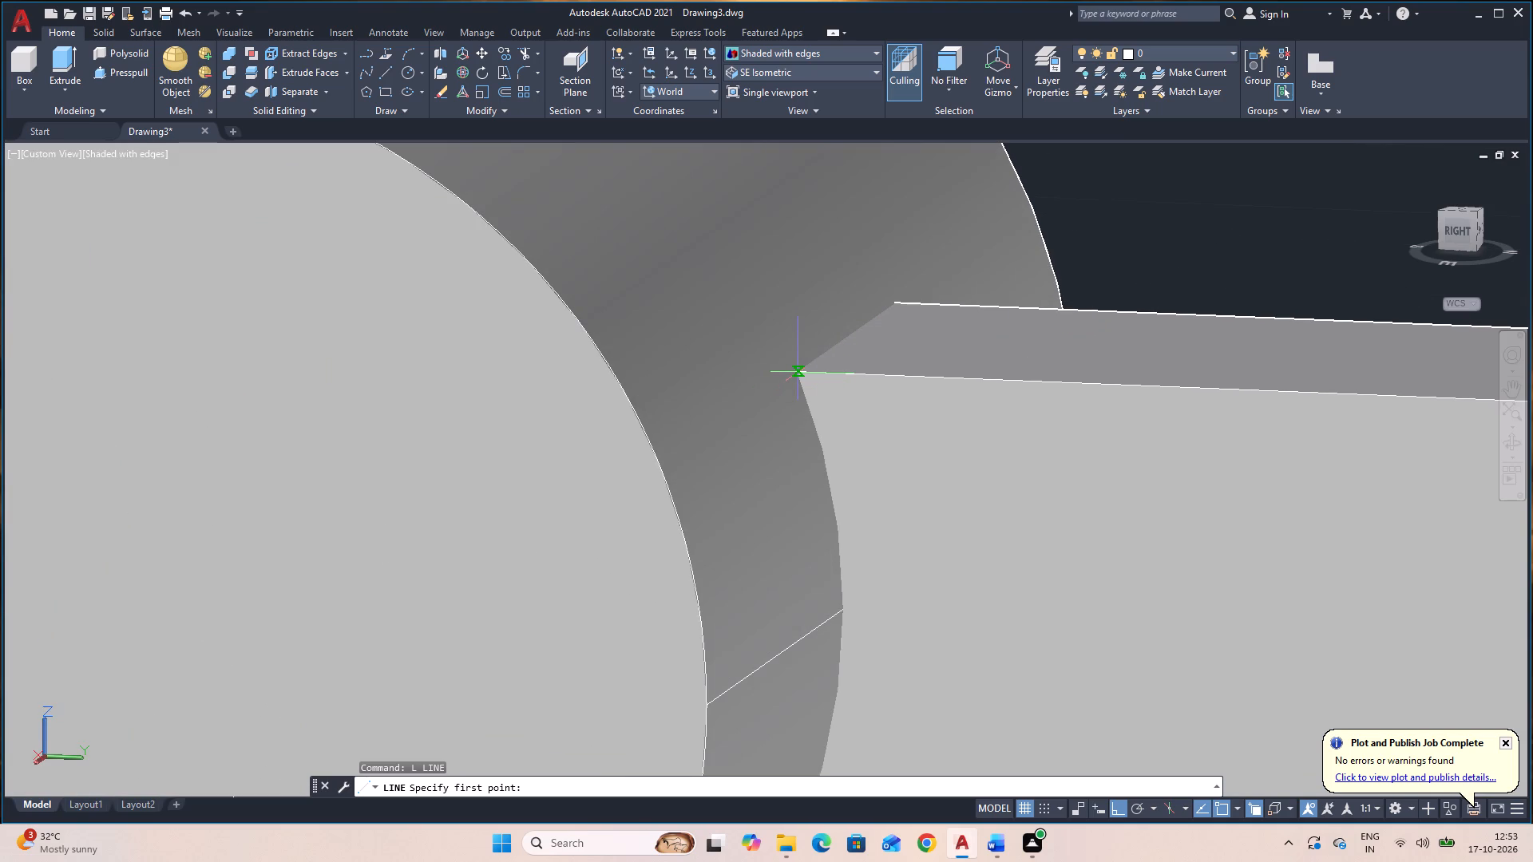
click(798, 373)
scroll(862, 484, down, 3)
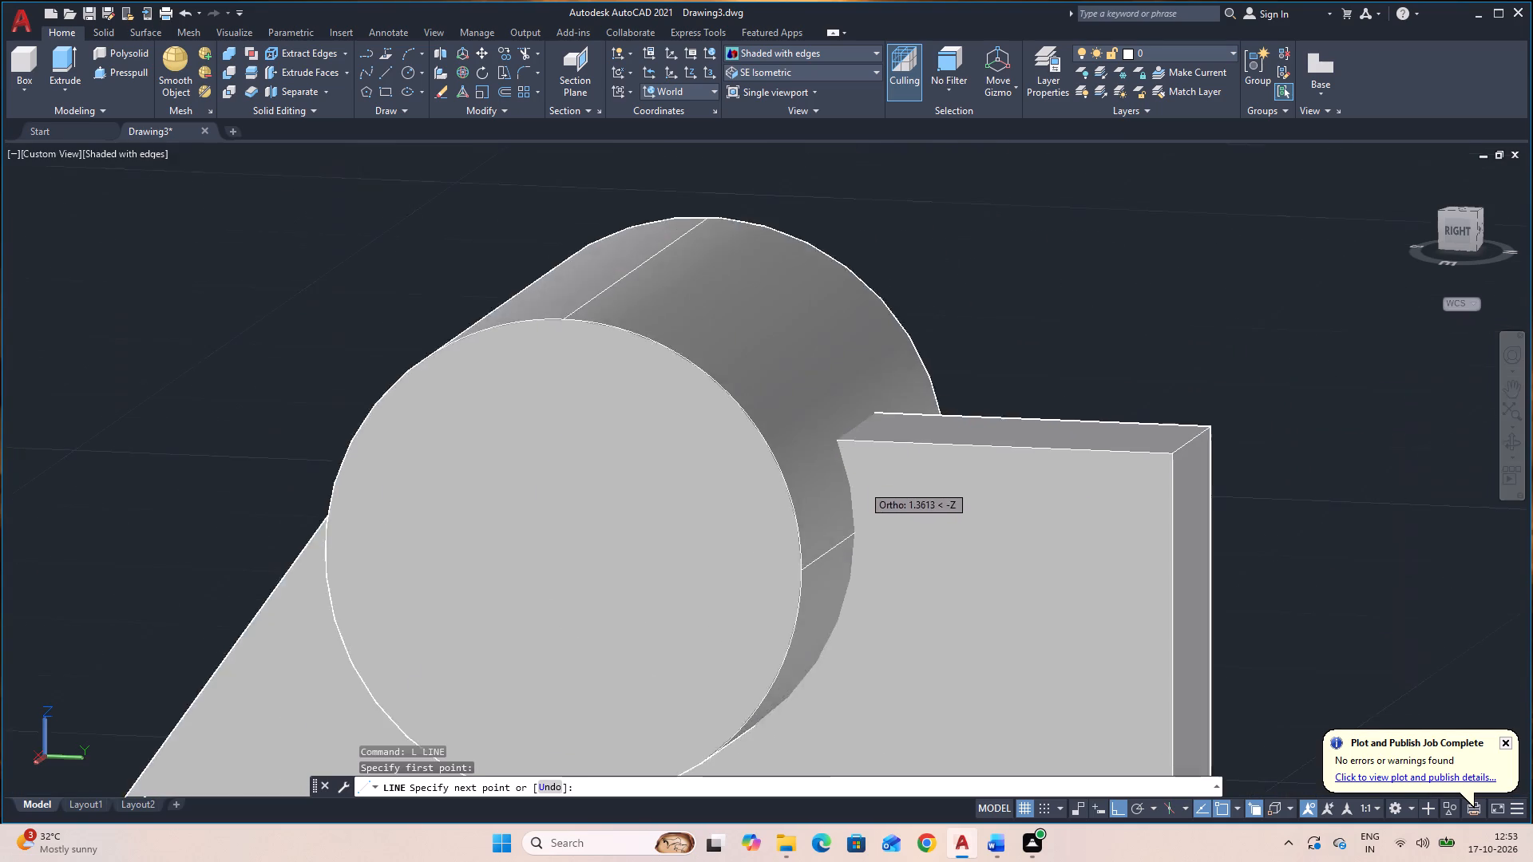
scroll(863, 483, down, 1)
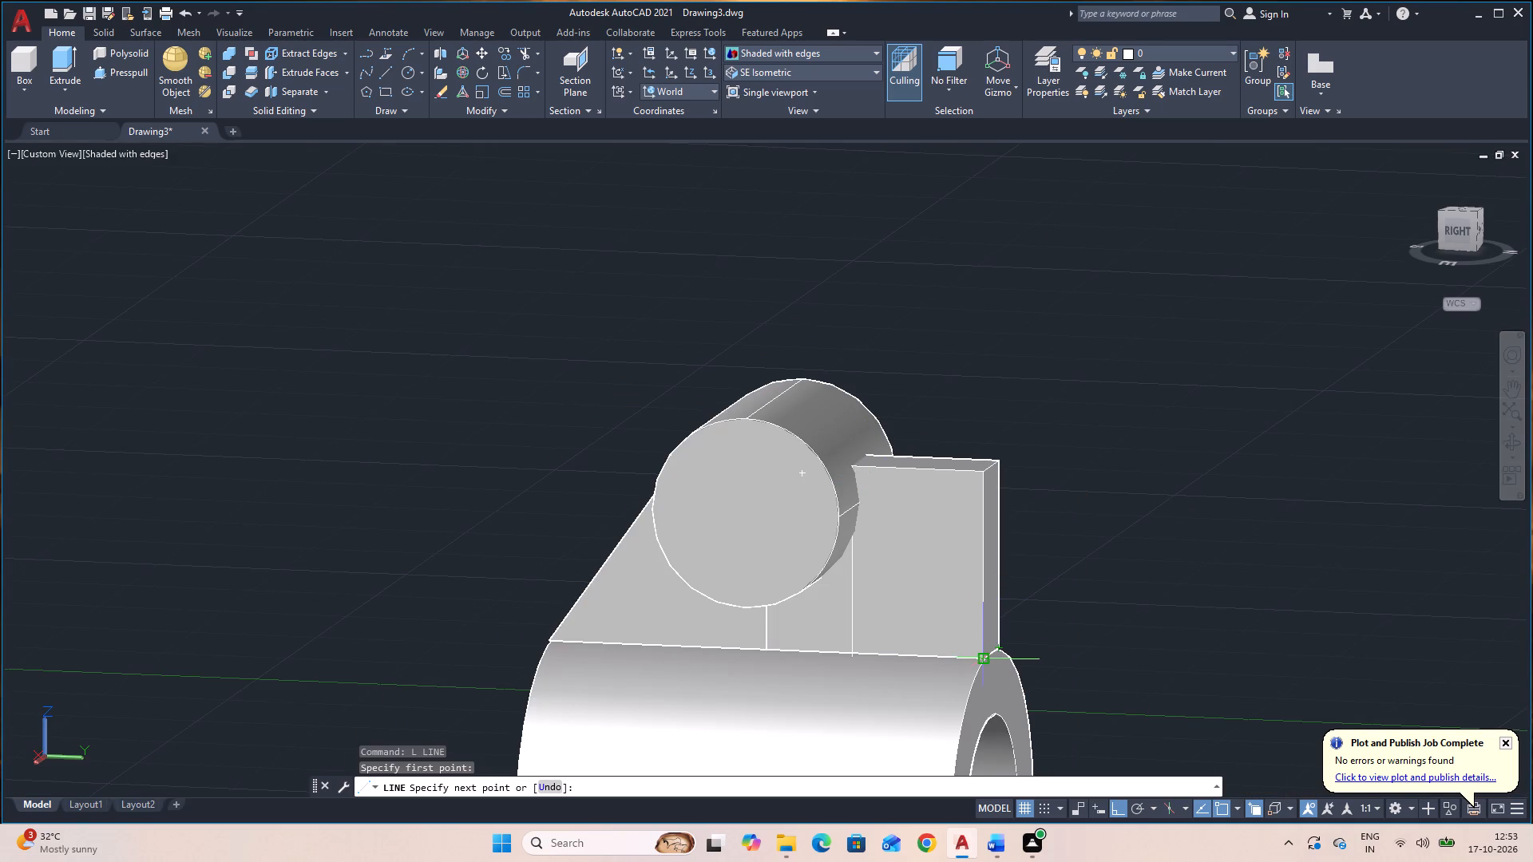
click(980, 656)
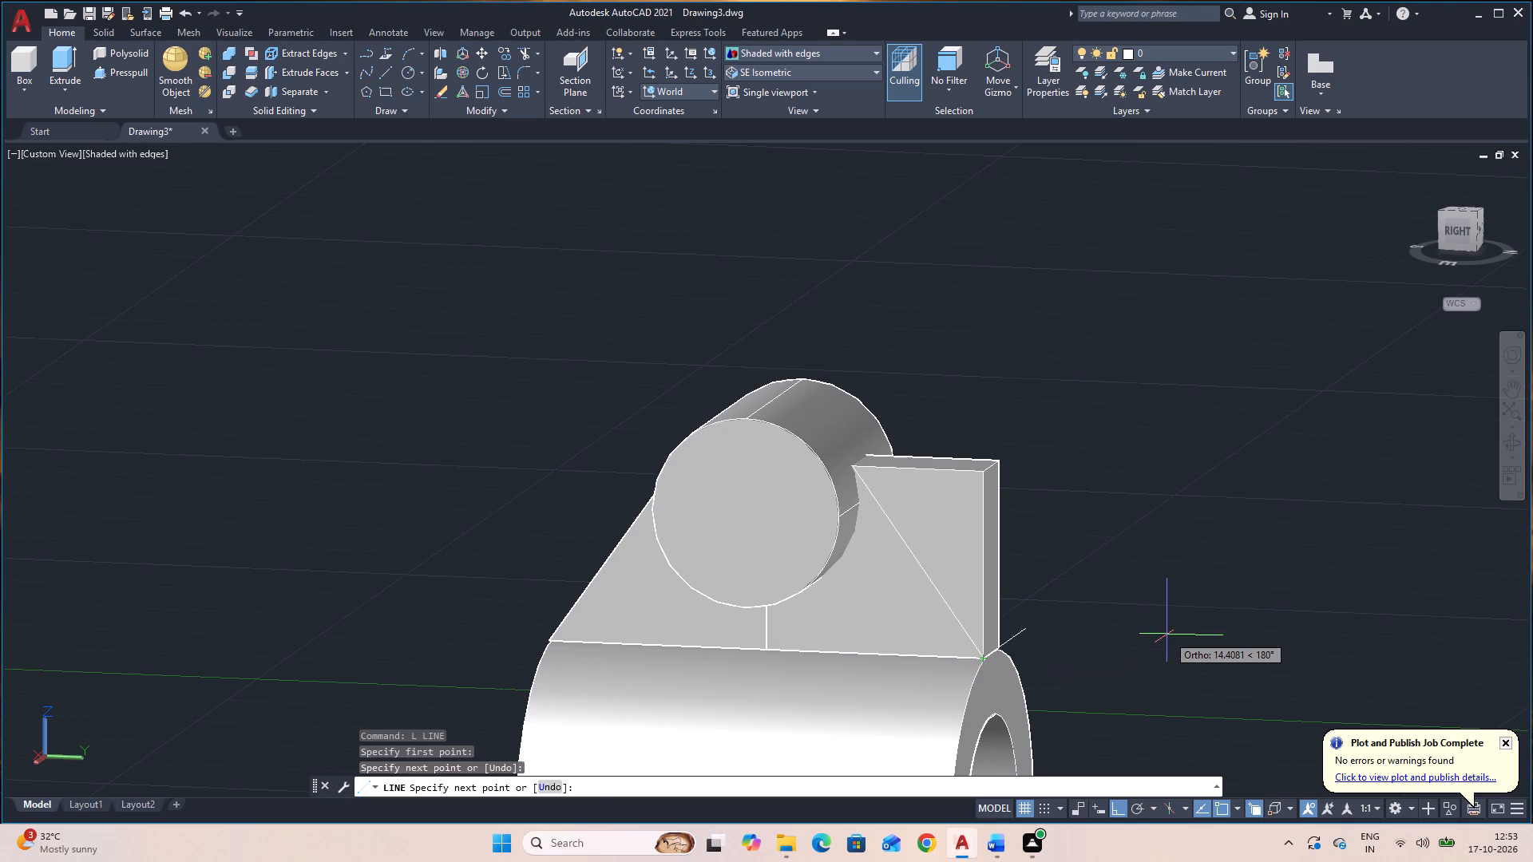
key(Escape)
Examine the upper end of the diagonal line where the box meets the cross cylinder.
scroll(851, 471, up, 5)
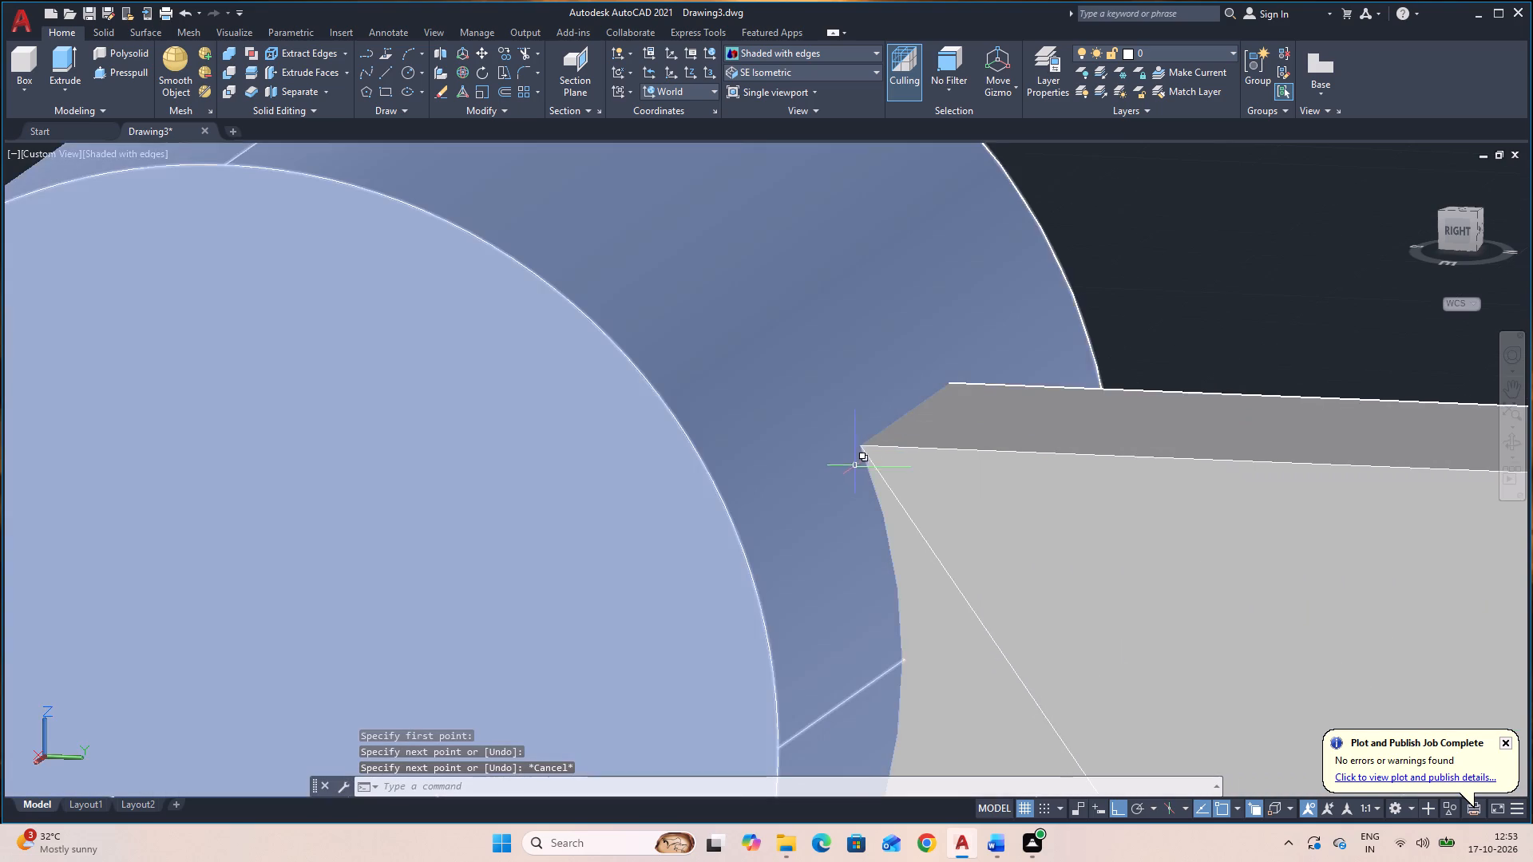
scroll(858, 459, up, 7)
scroll(851, 330, up, 3)
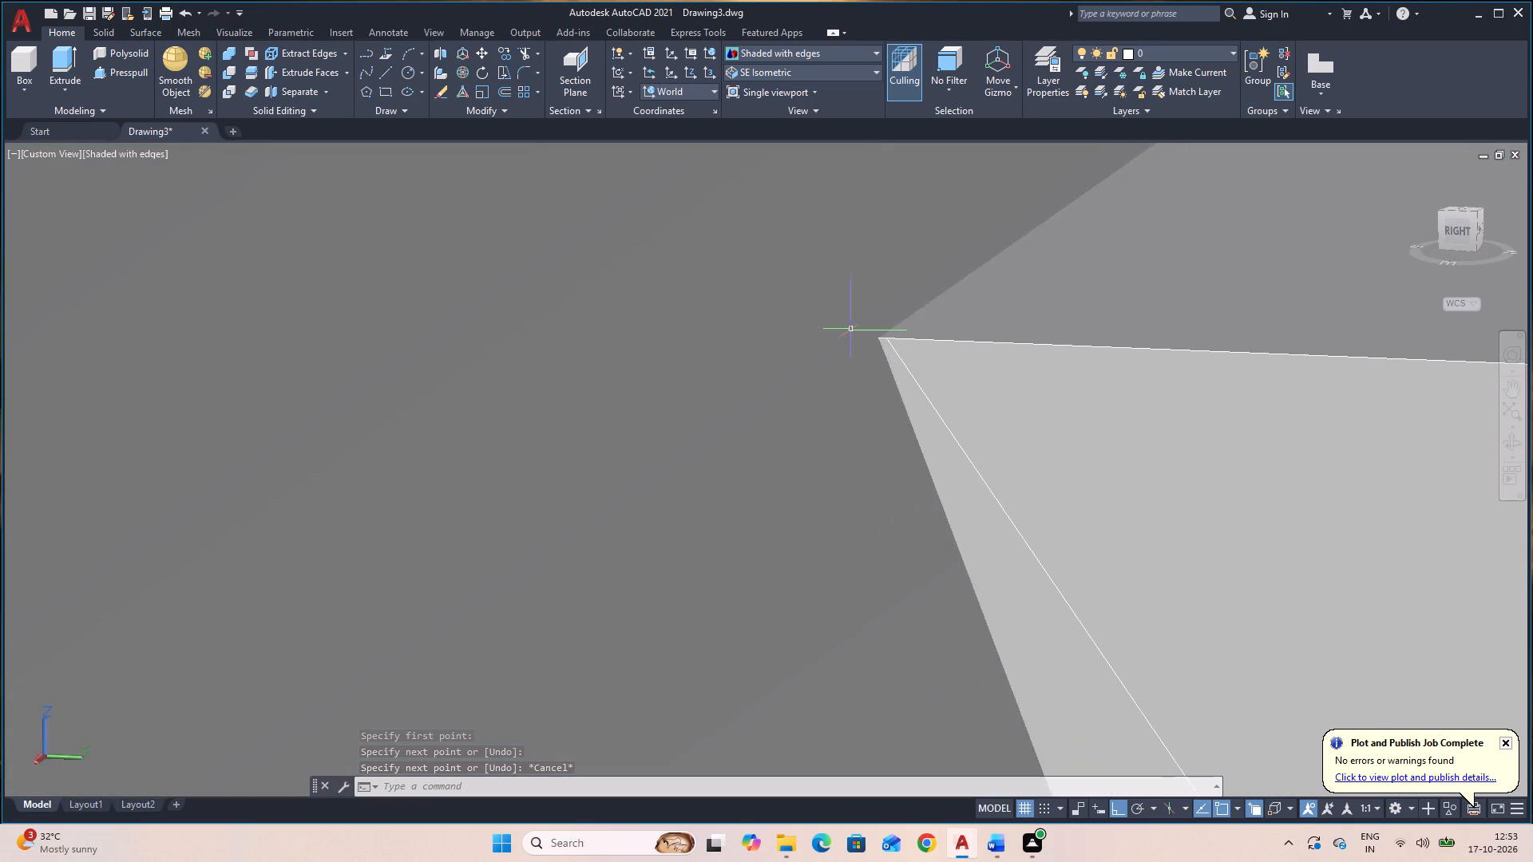
scroll(893, 348, up, 6)
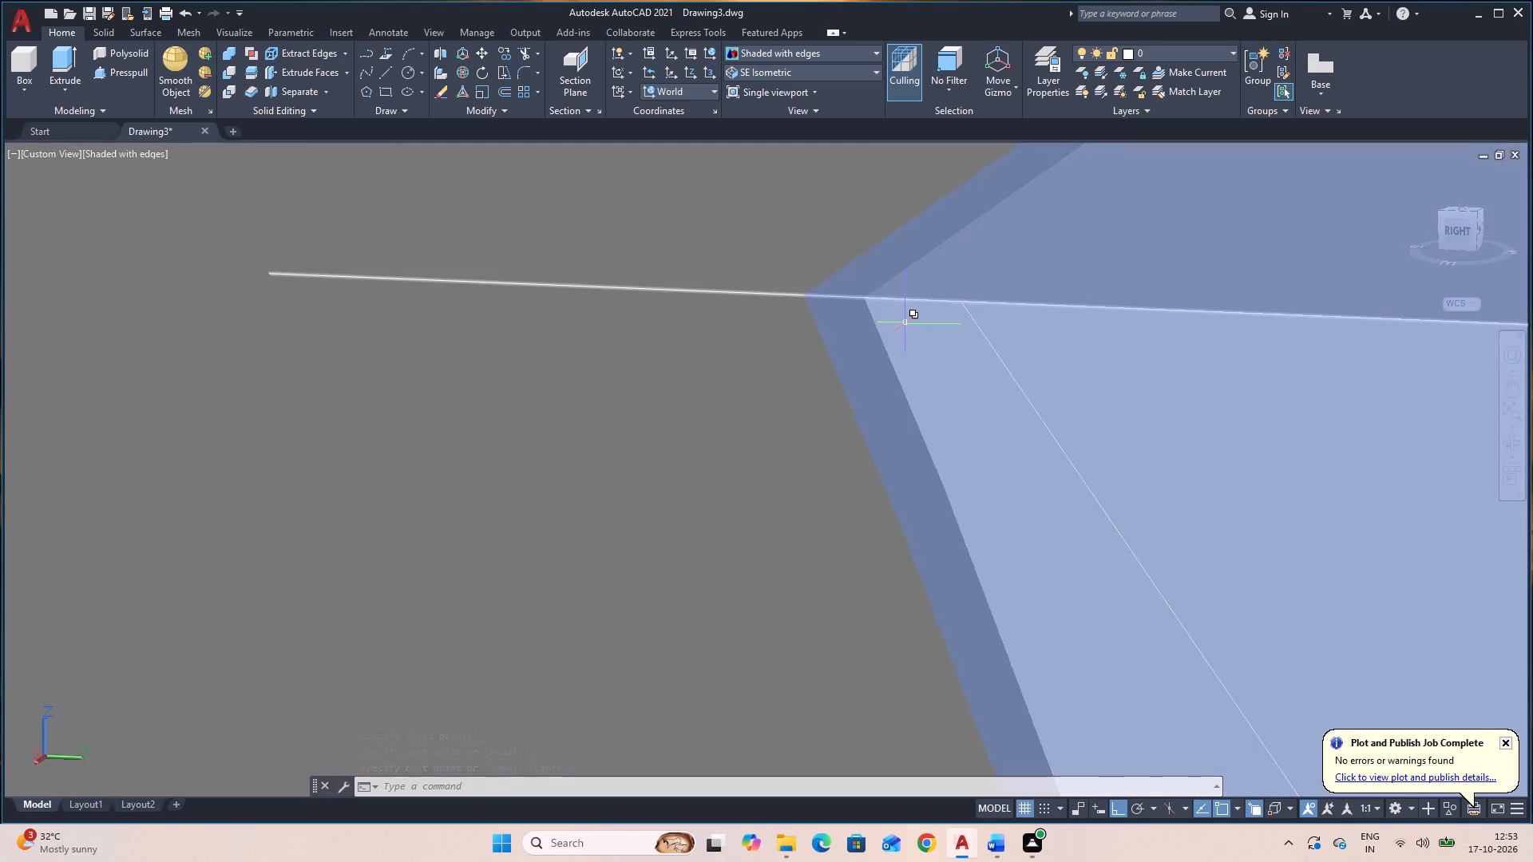
scroll(905, 323, down, 15)
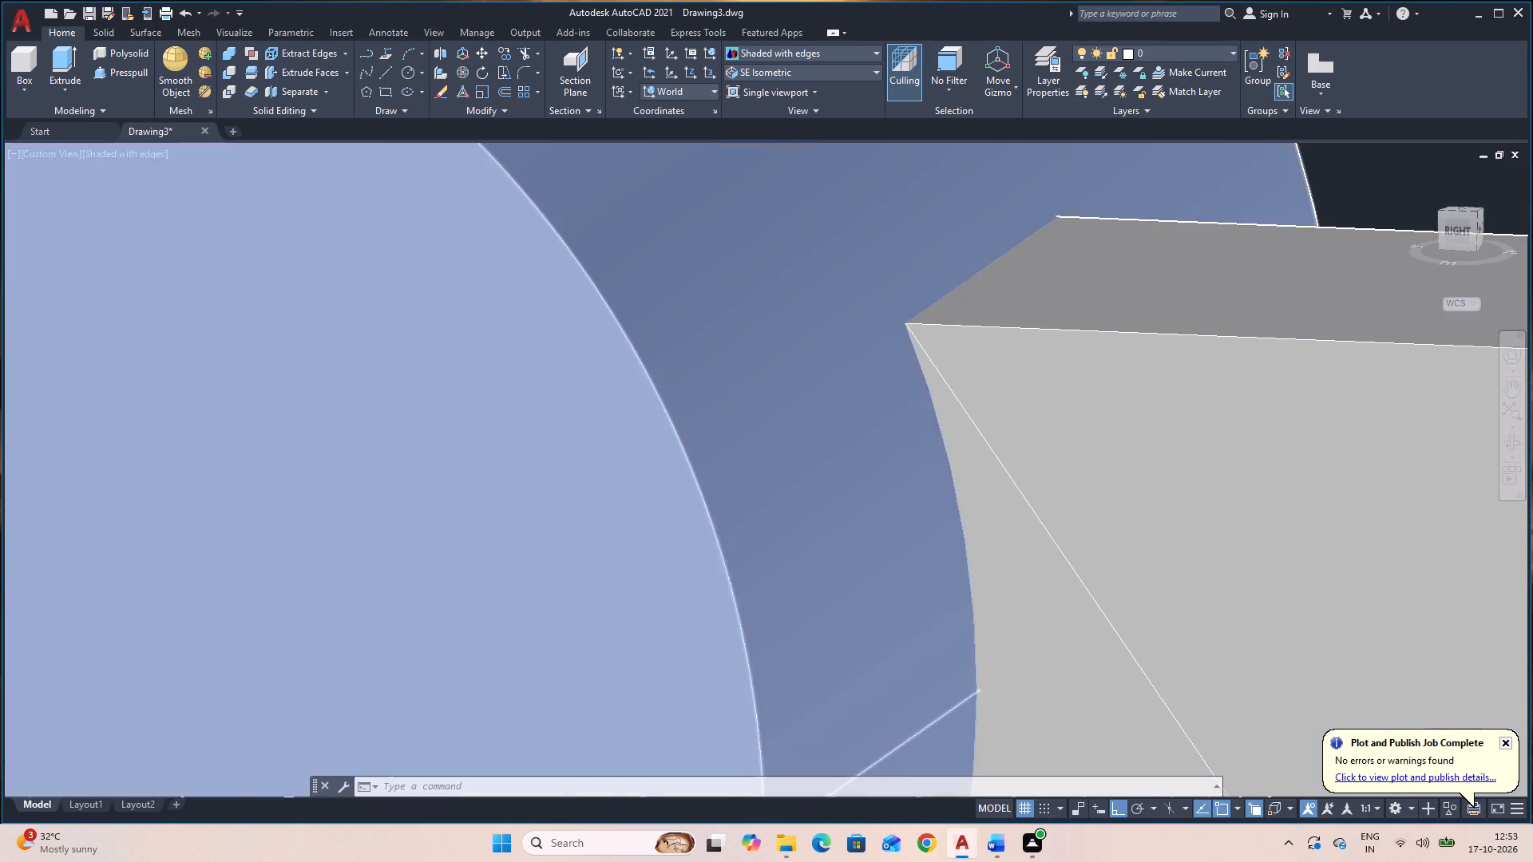
scroll(902, 326, down, 4)
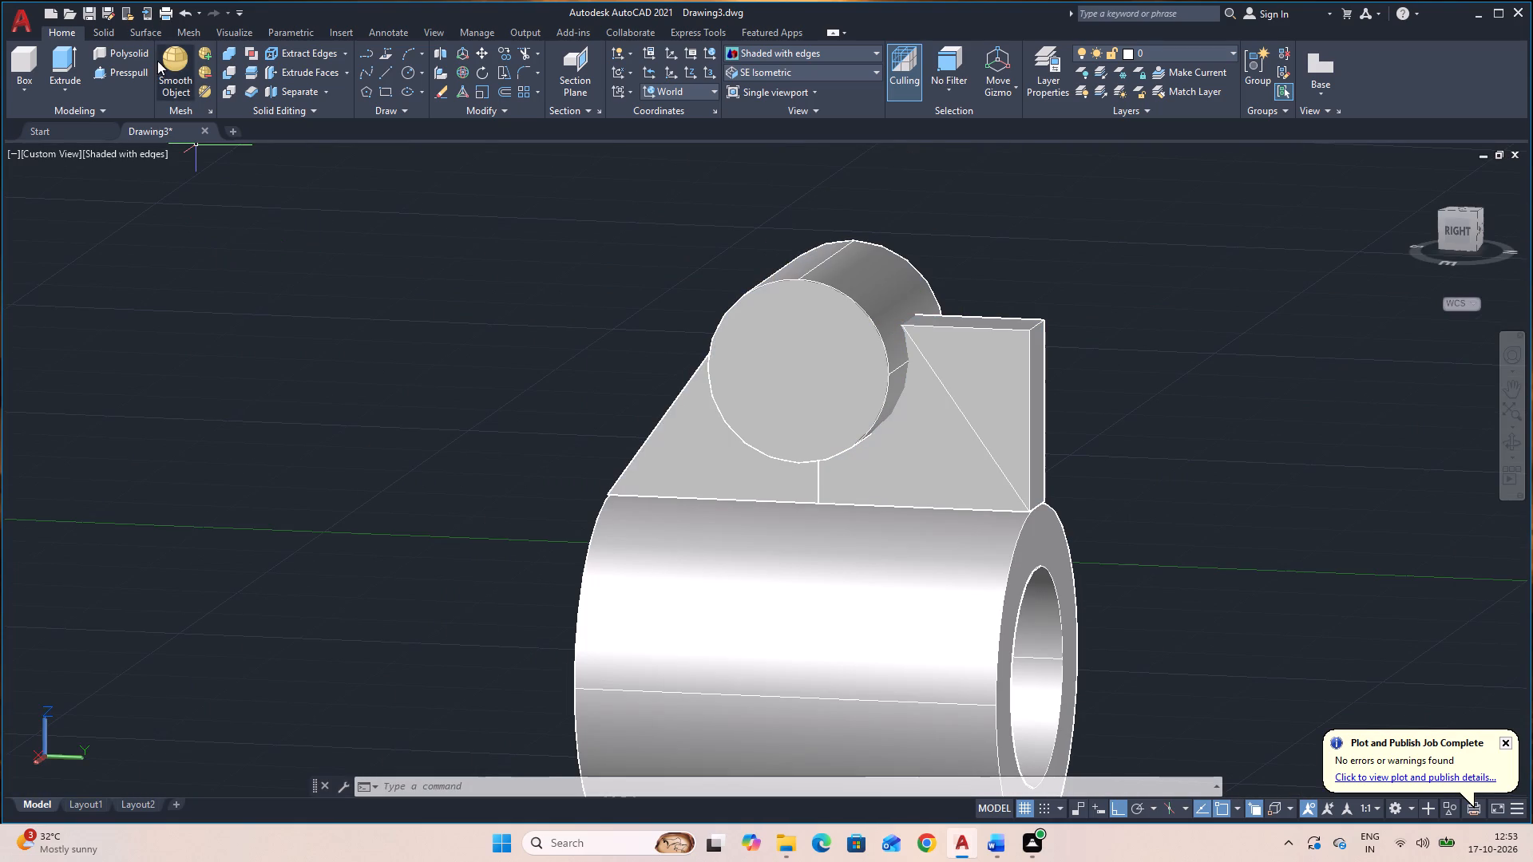
Presspull the triangular area outside the diagonal line through the box's thickness to cut it away.
click(125, 73)
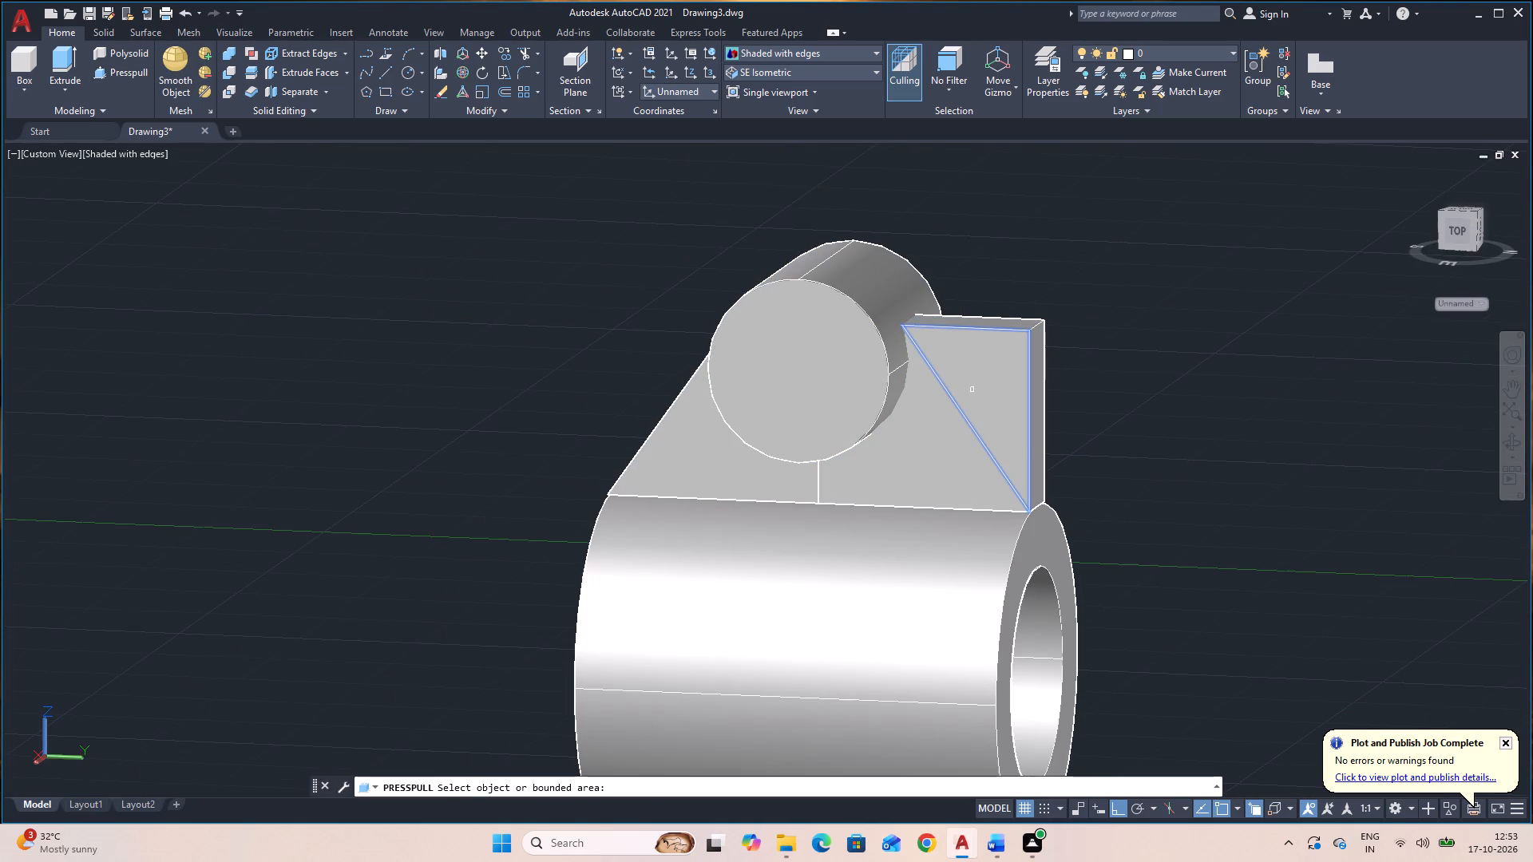
click(974, 390)
click(1249, 318)
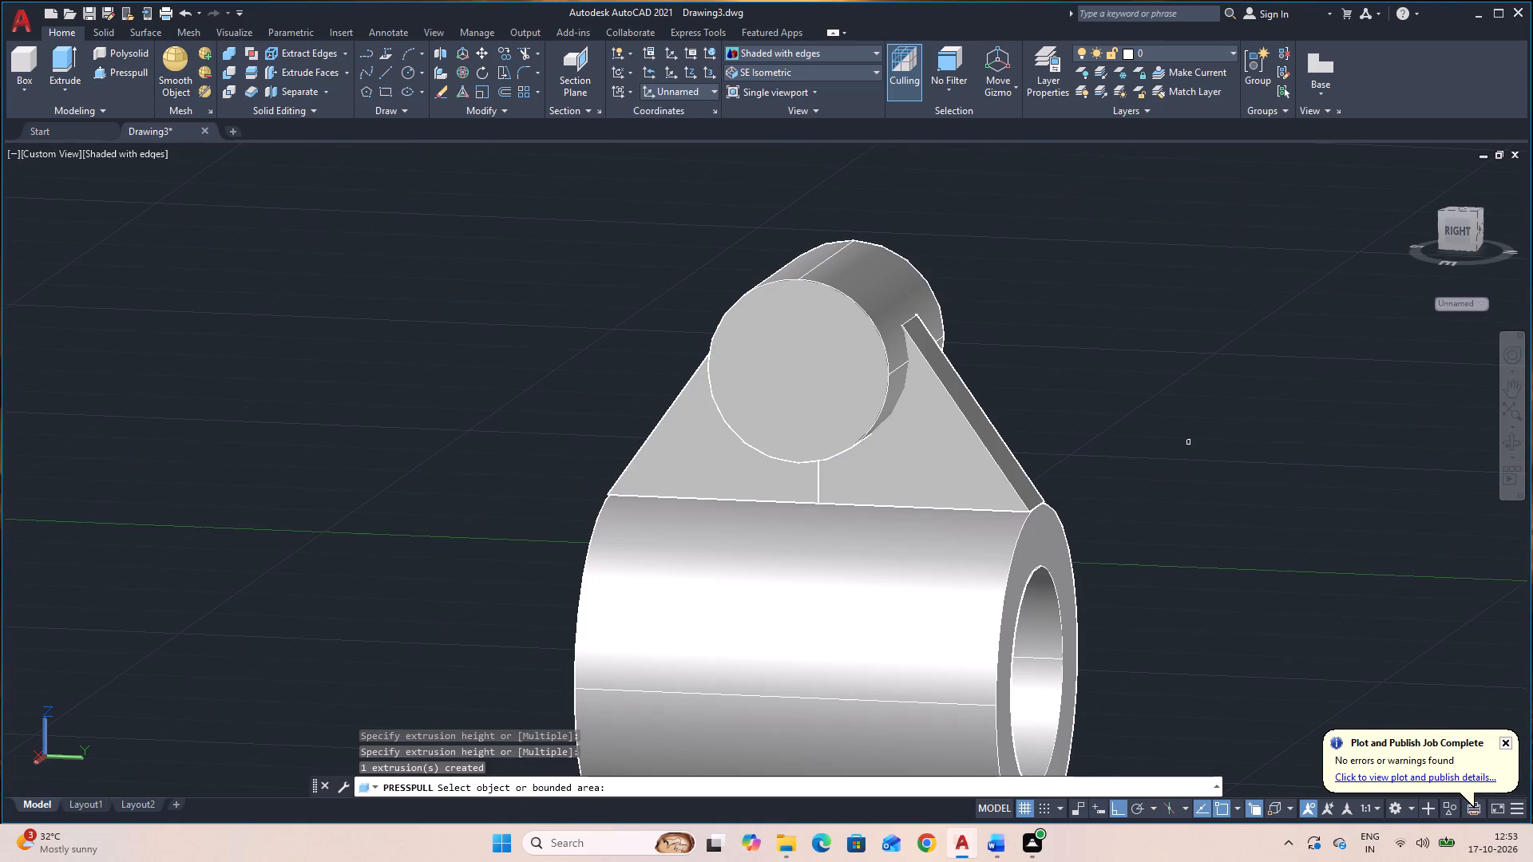
key(Escape)
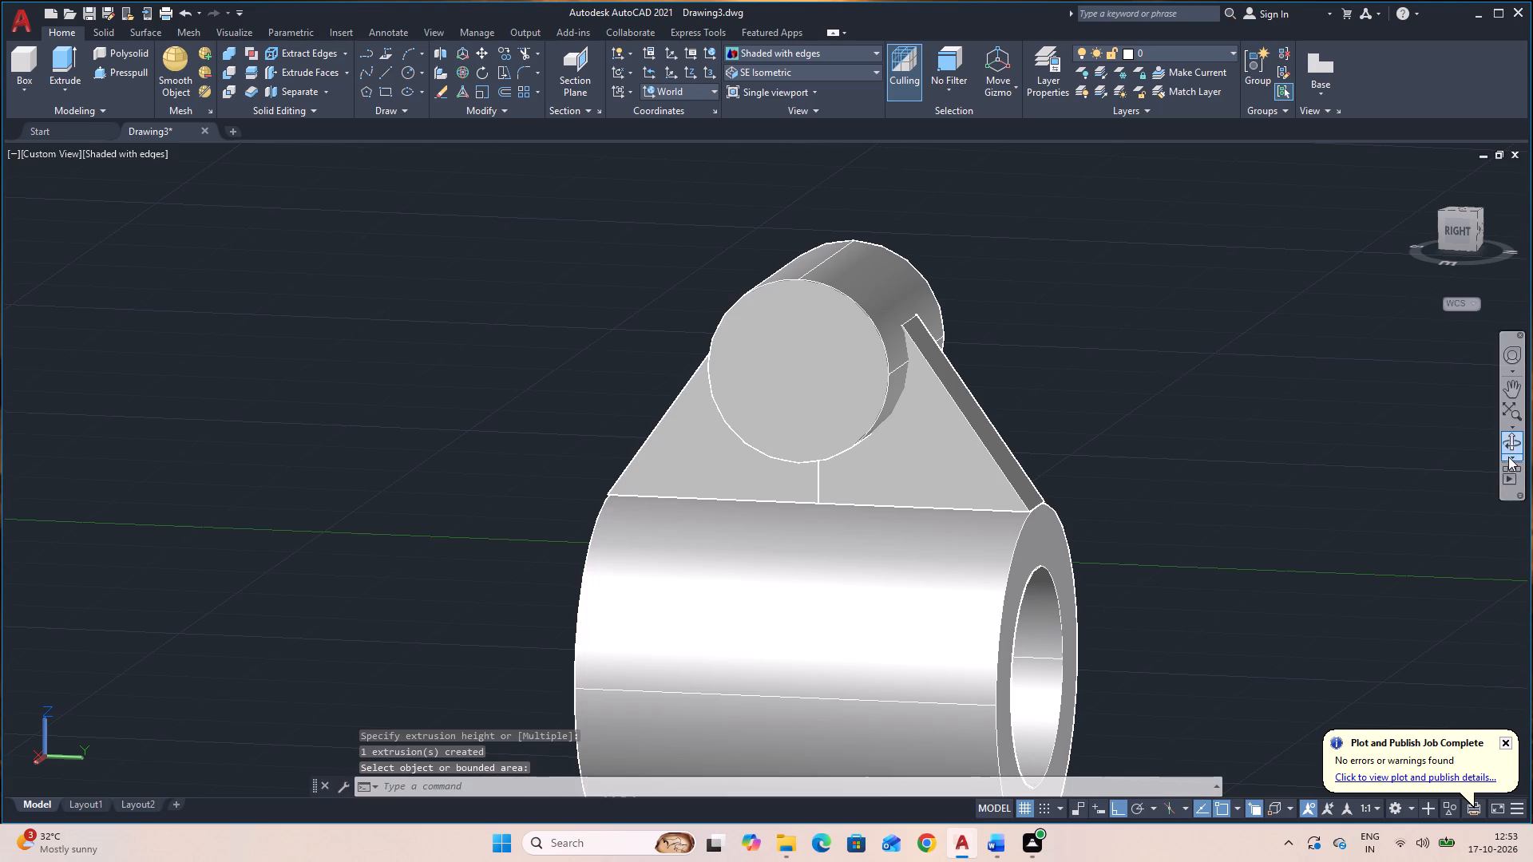
Presspull the rear triangular rib's underside down into the hollow cylinder's wall to close the gap beneath it.
click(1515, 441)
drag(1251, 543, 1142, 573)
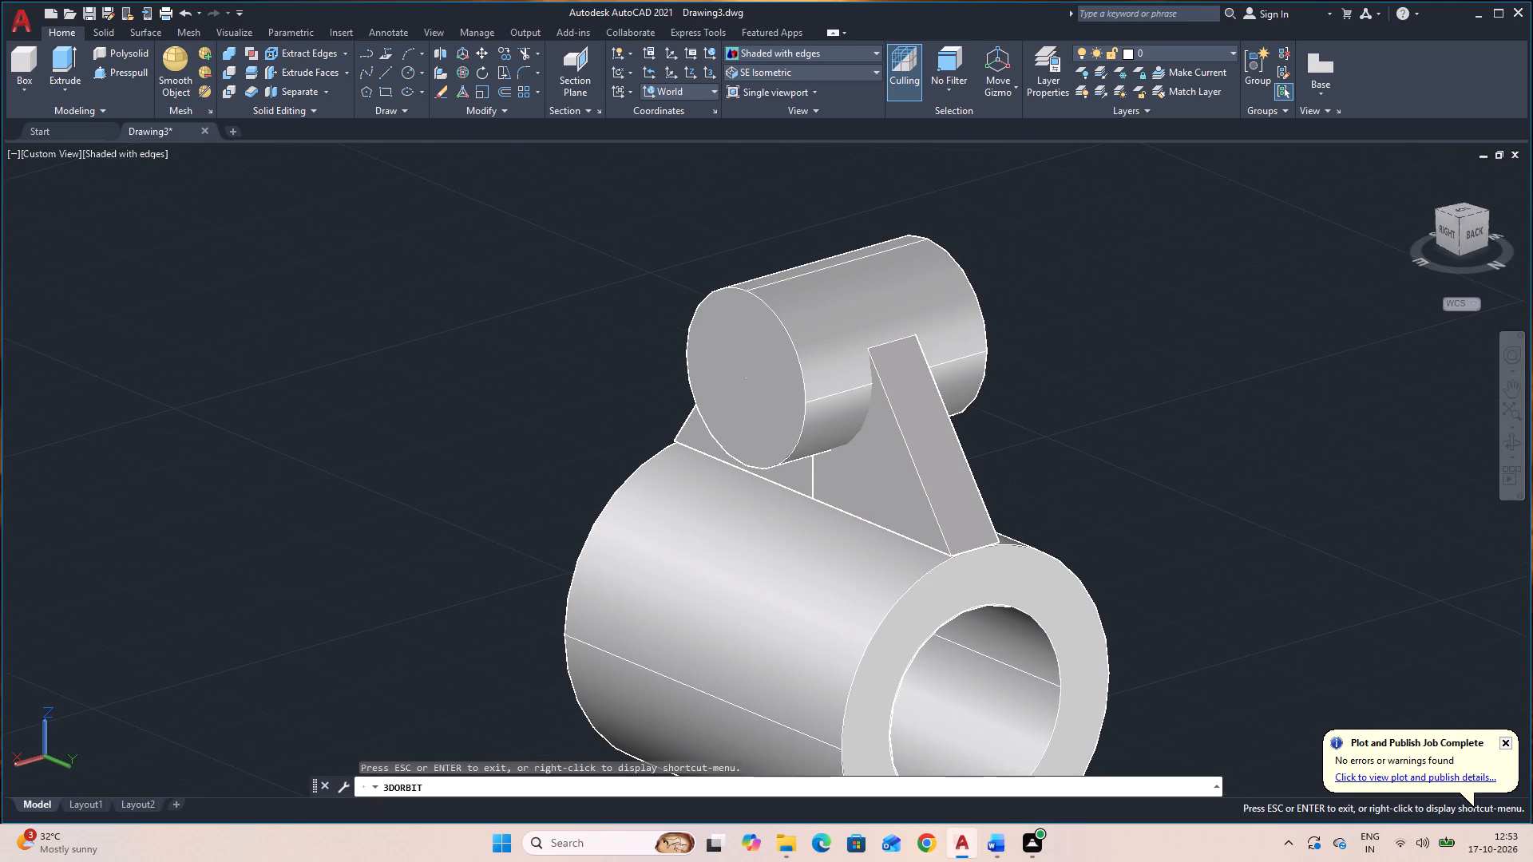
scroll(1005, 573, up, 19)
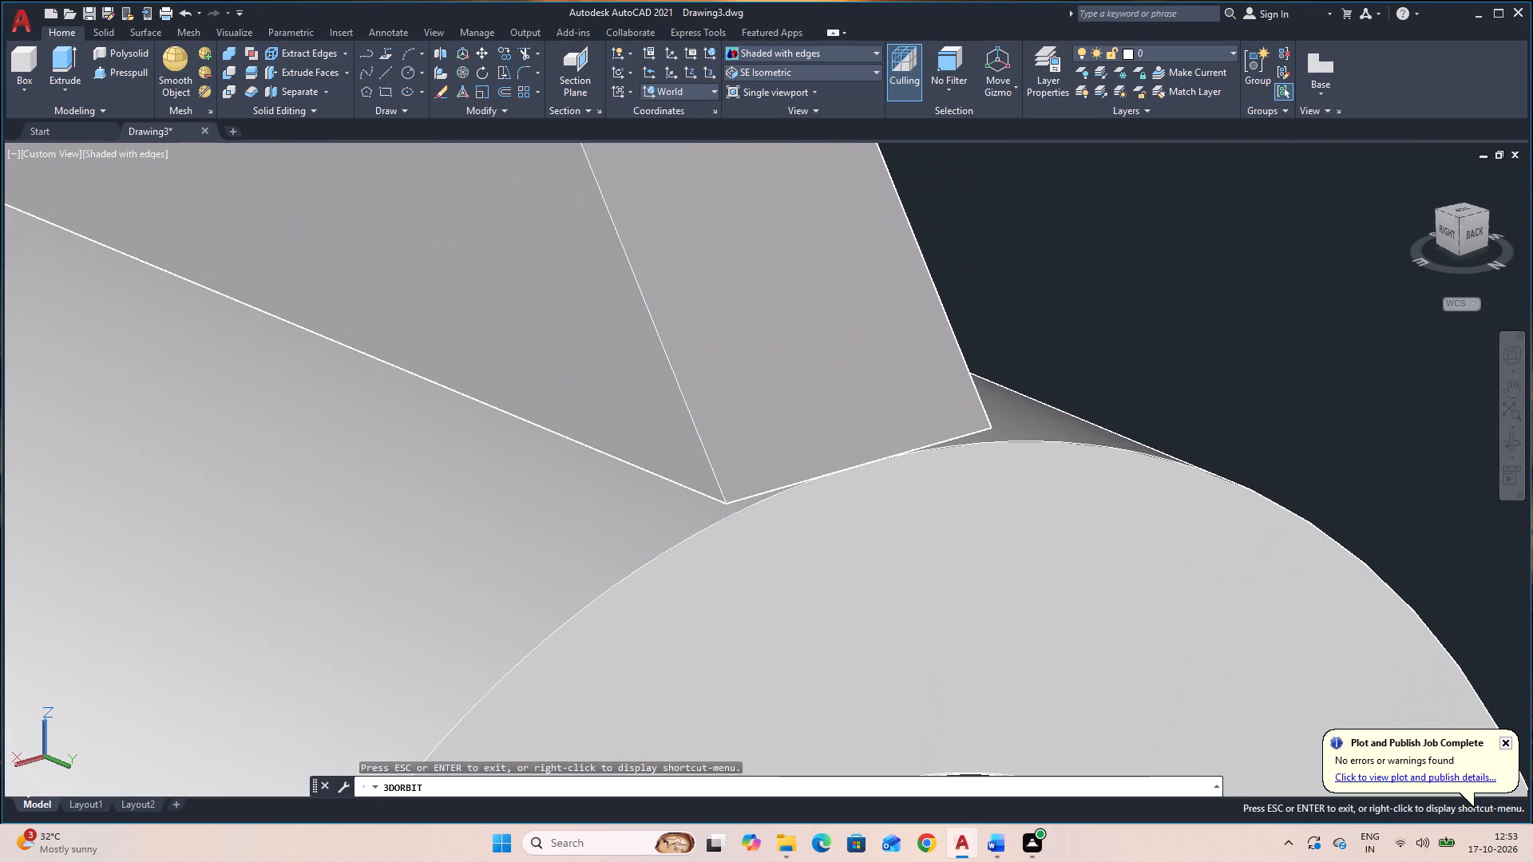
drag(1059, 611, 1049, 532)
key(Escape)
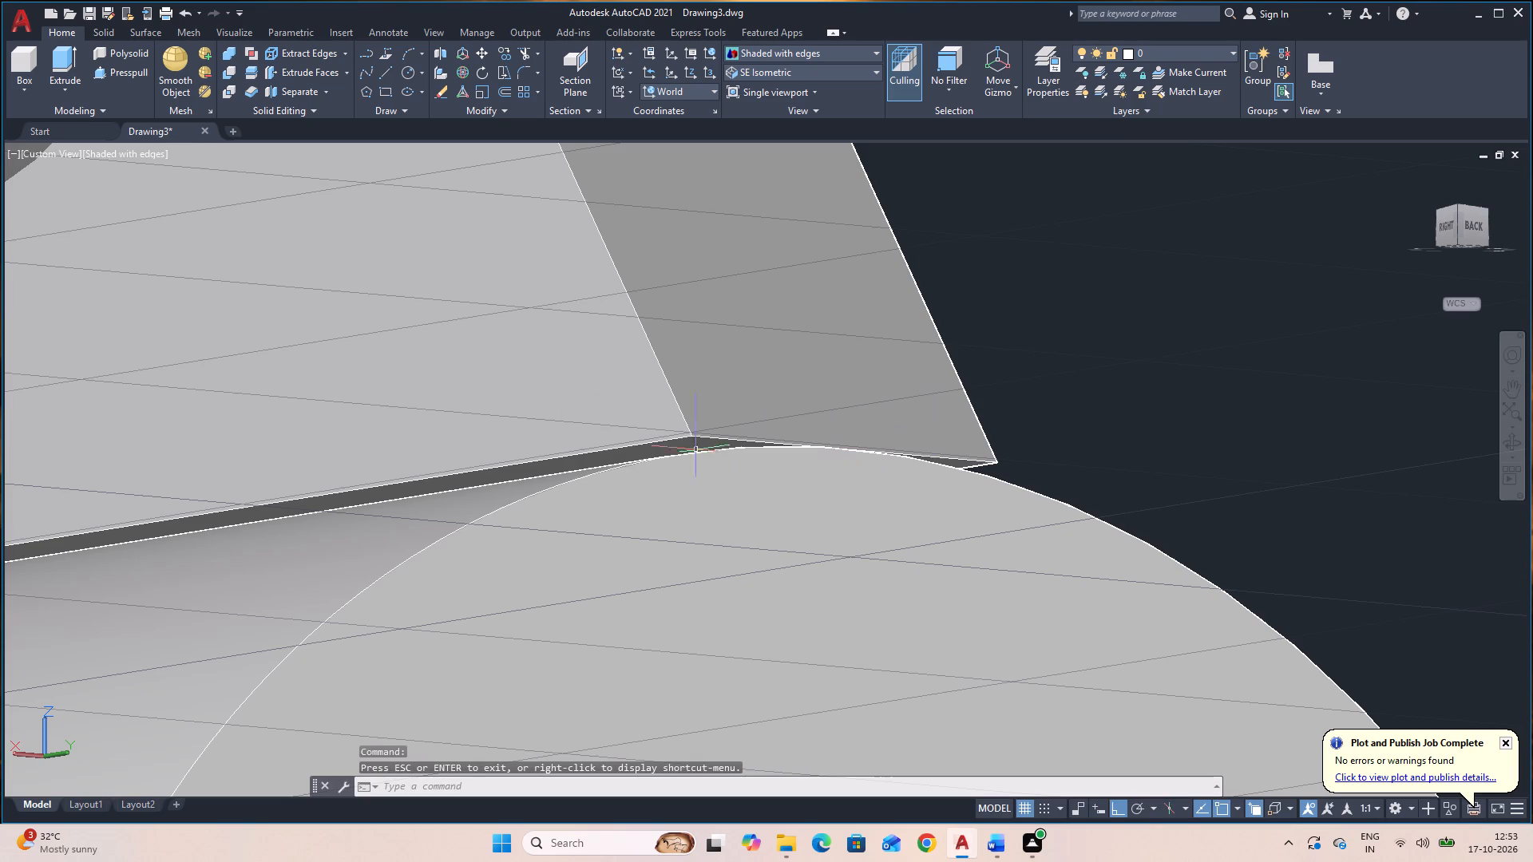
click(103, 69)
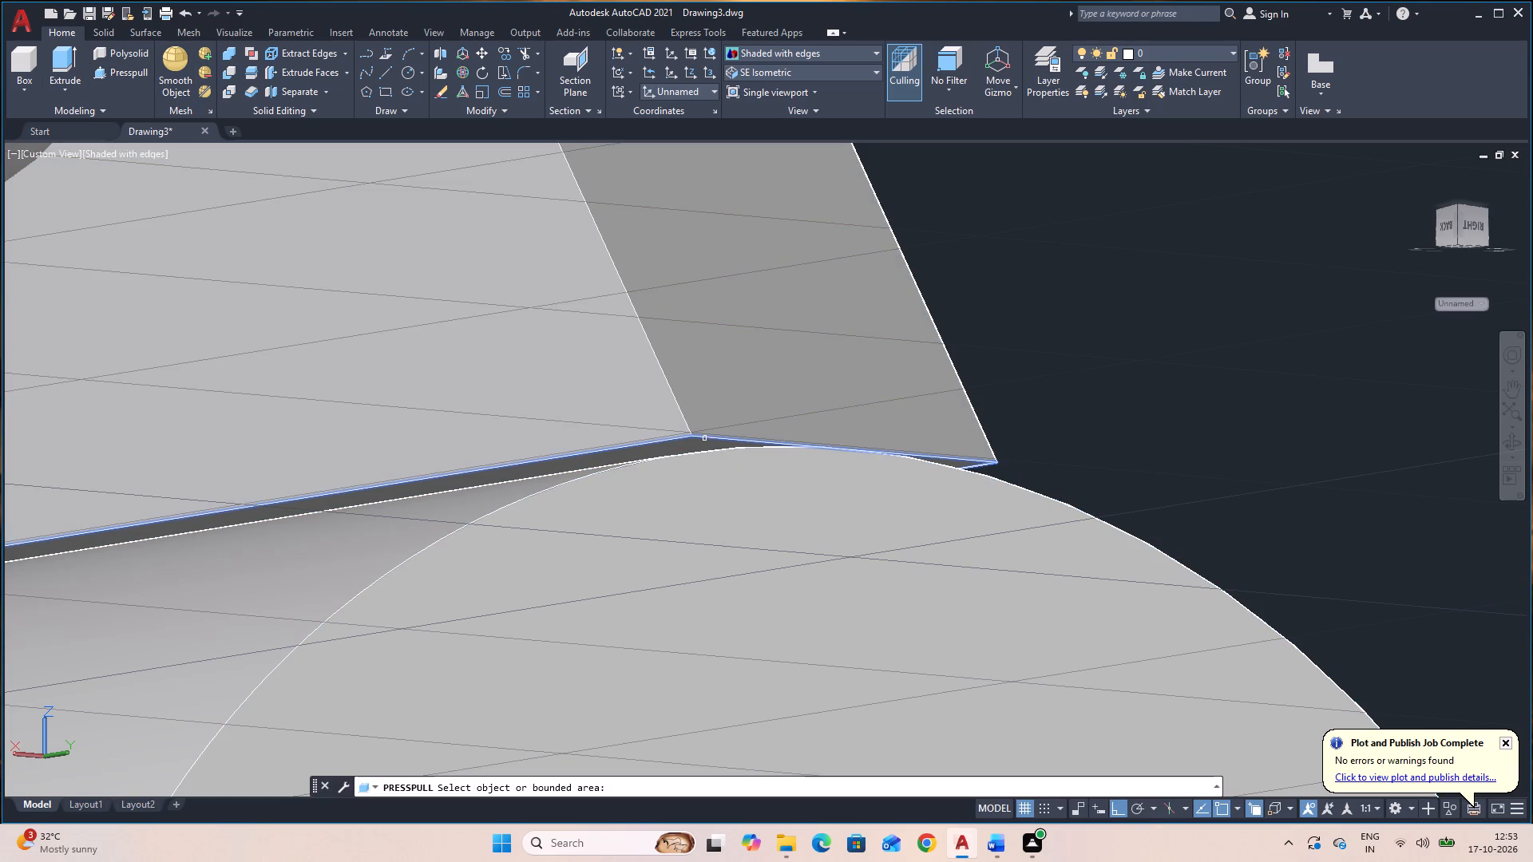
click(692, 445)
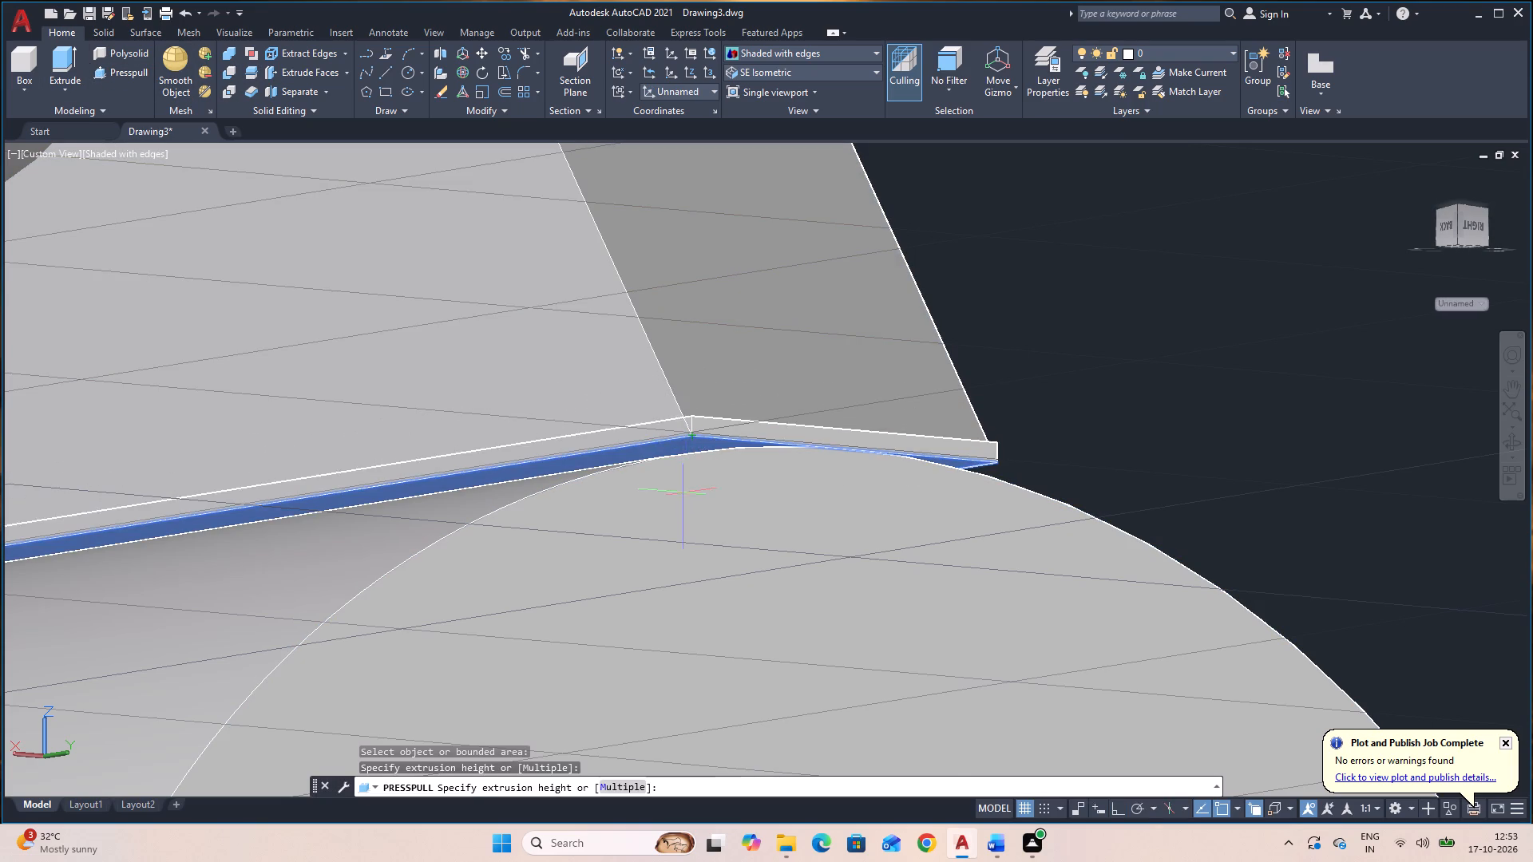
click(698, 556)
Presspull the front triangular rib's underside down to the top of the hollow cylinder's end edge.
scroll(1039, 357, down, 3)
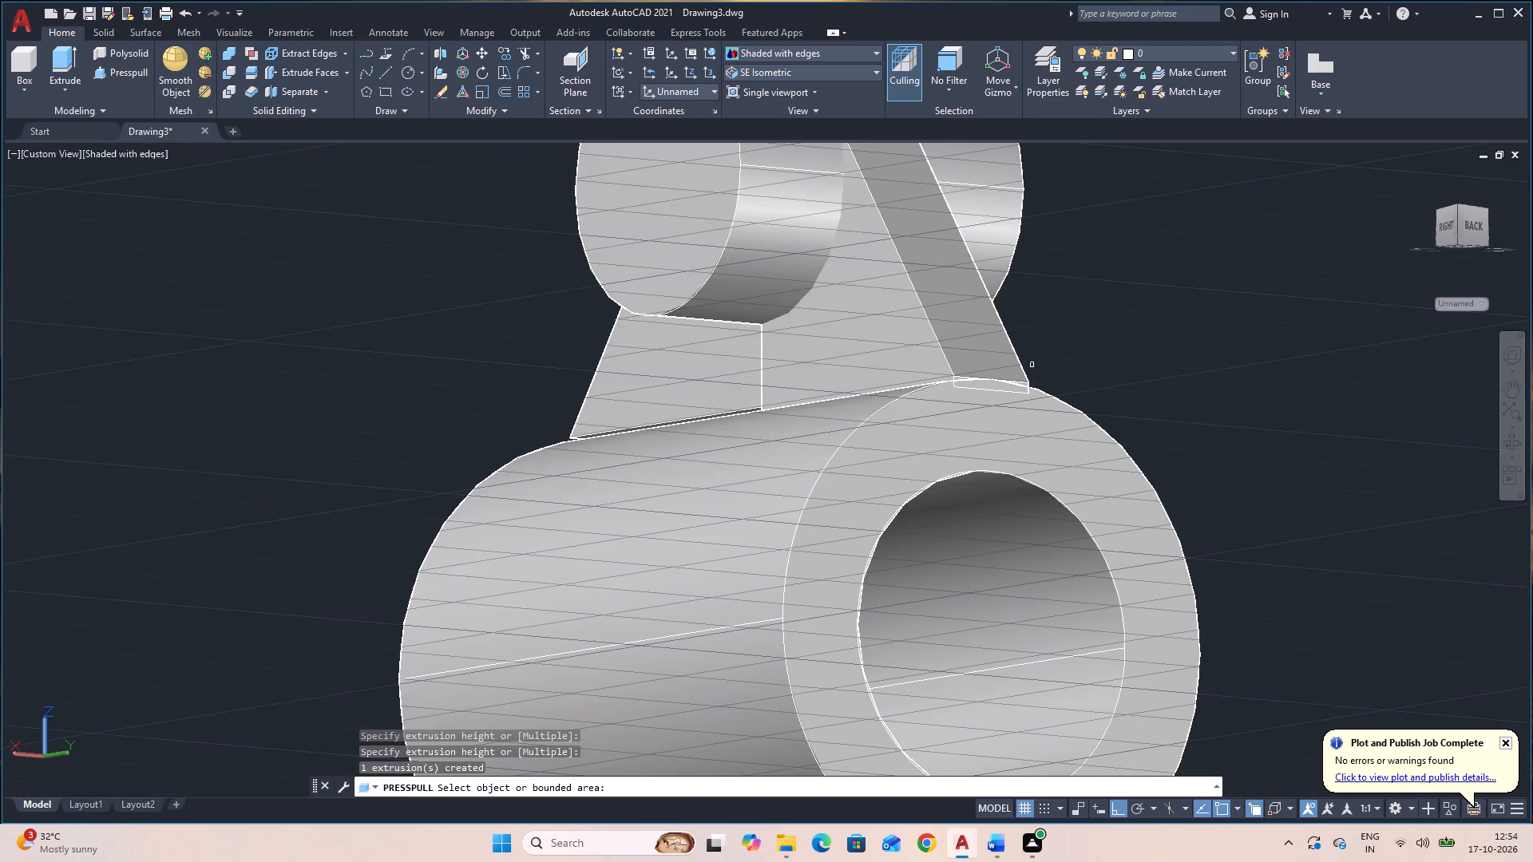
scroll(671, 428, up, 5)
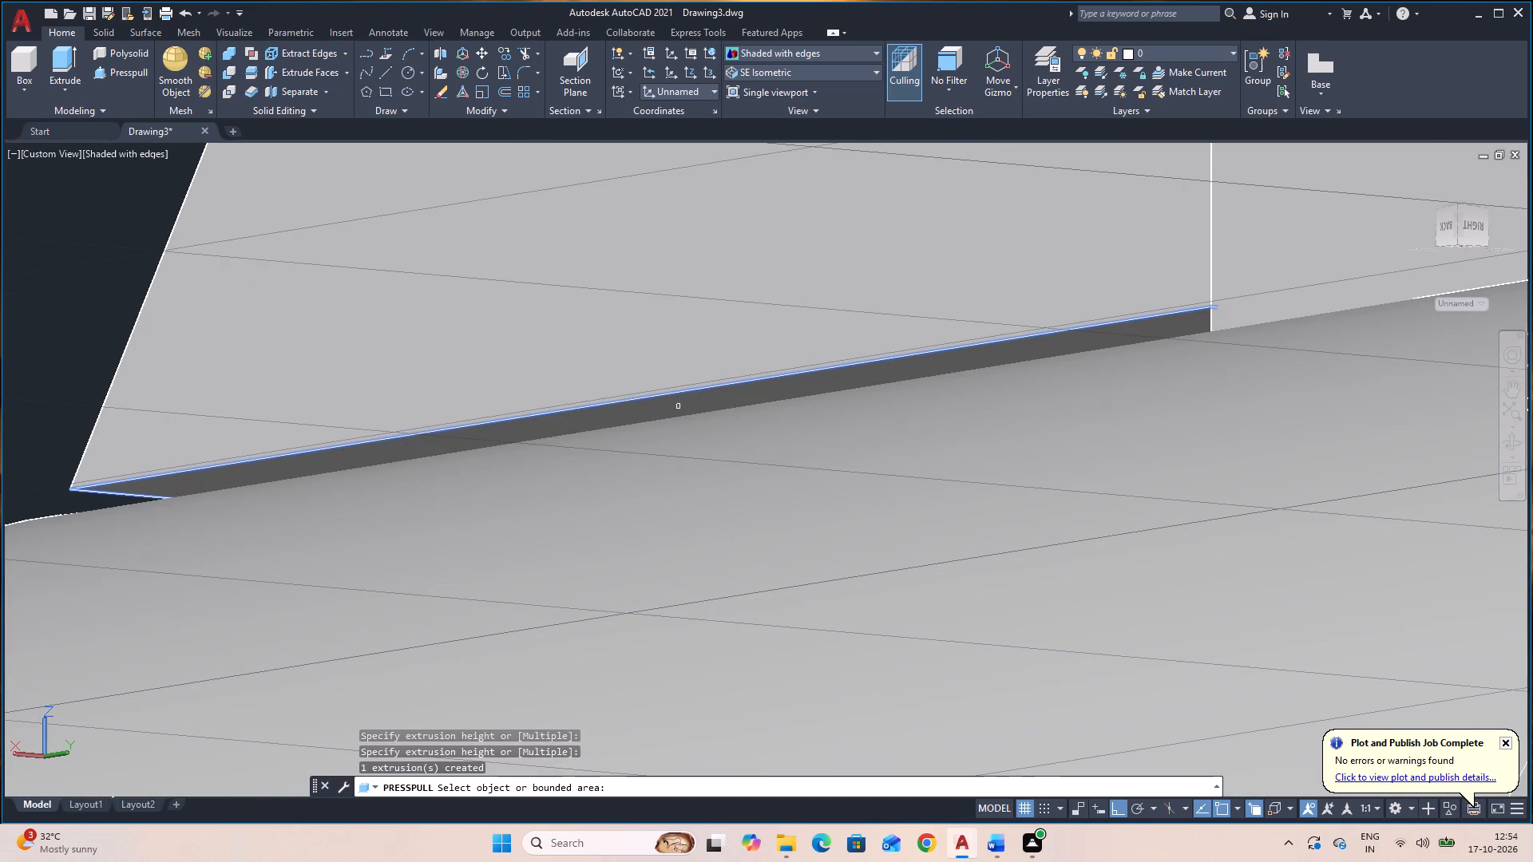
click(679, 407)
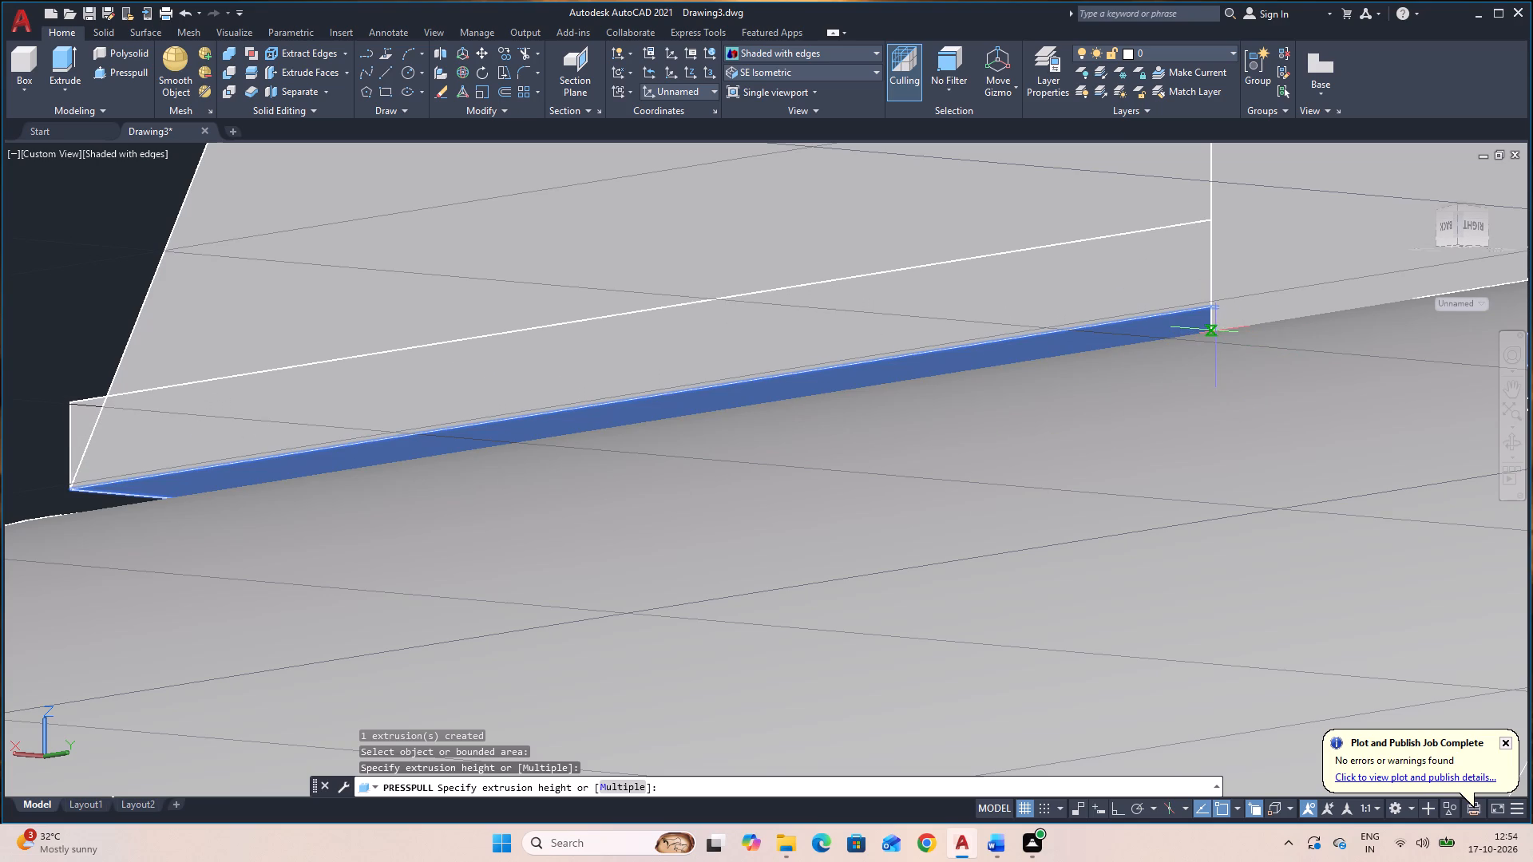
scroll(1213, 357, down, 5)
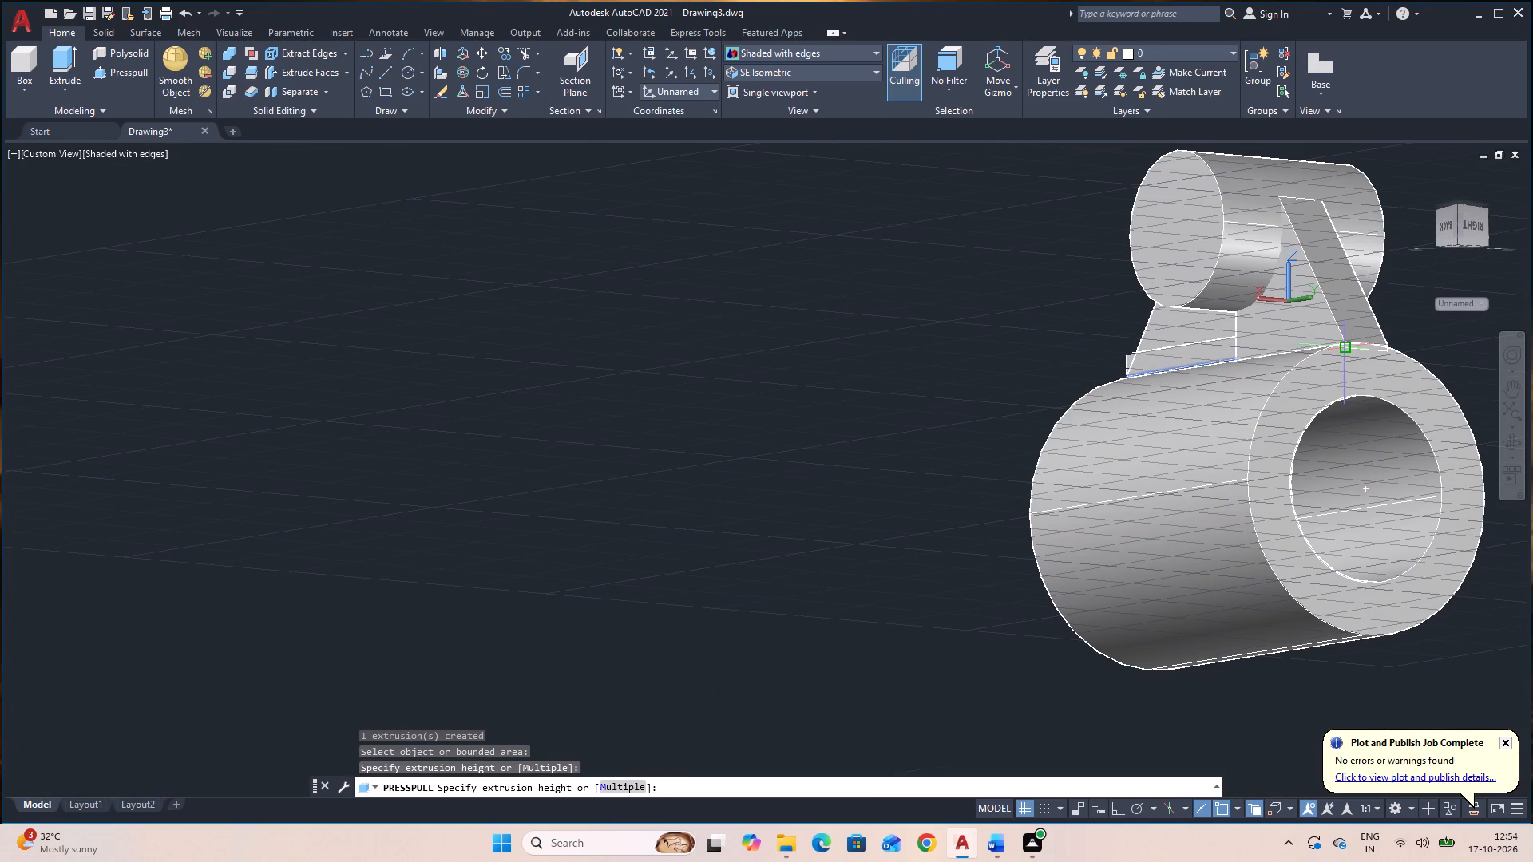
click(1347, 350)
scroll(959, 353, down, 1)
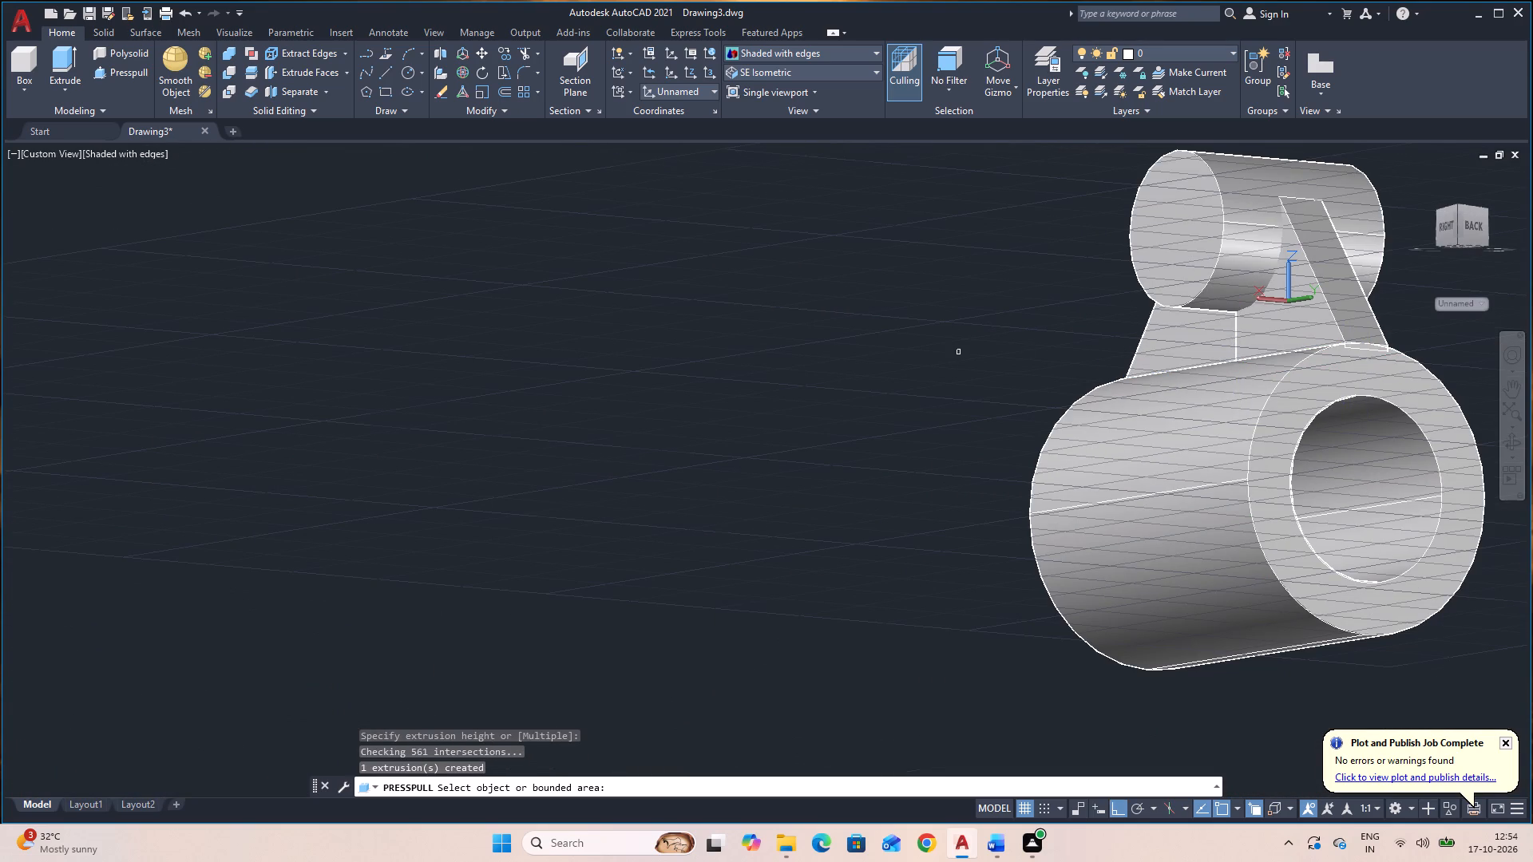
scroll(959, 353, down, 1)
middle_drag(914, 381, 740, 465)
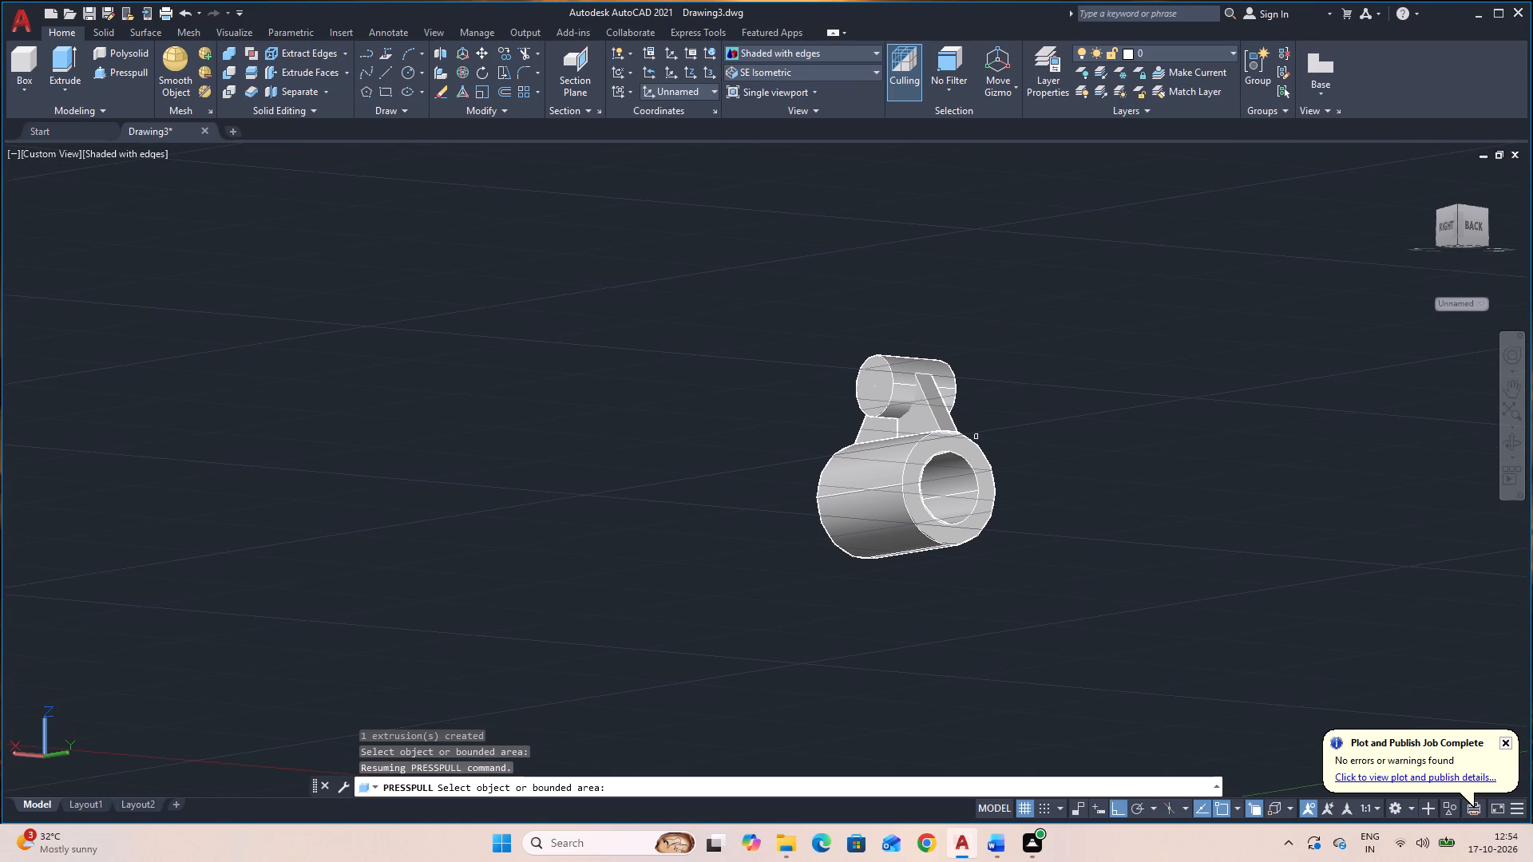
scroll(1080, 440, down, 1)
scroll(1063, 426, up, 3)
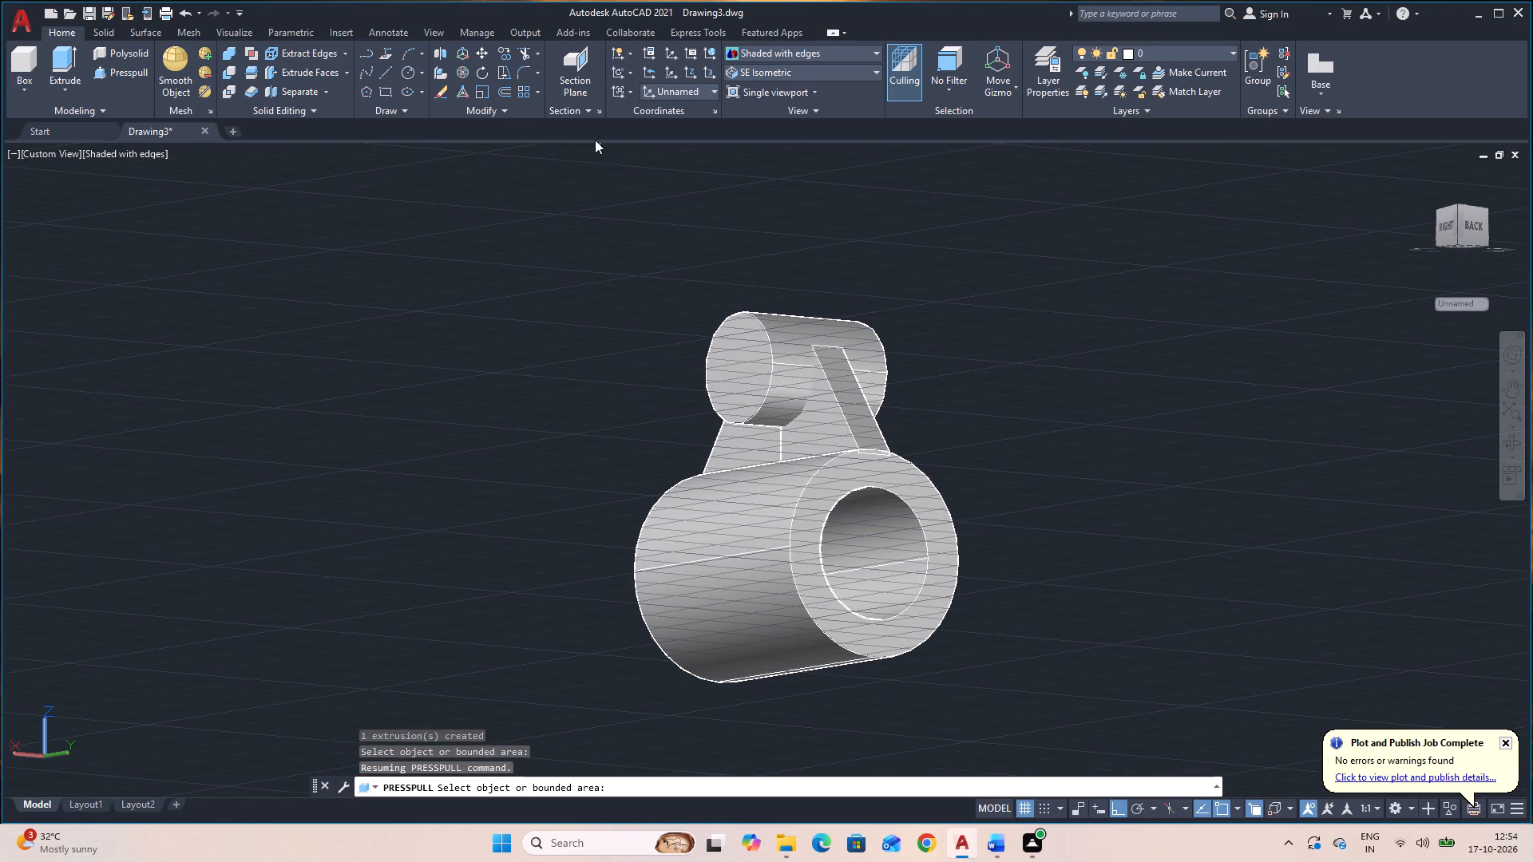
key(Escape)
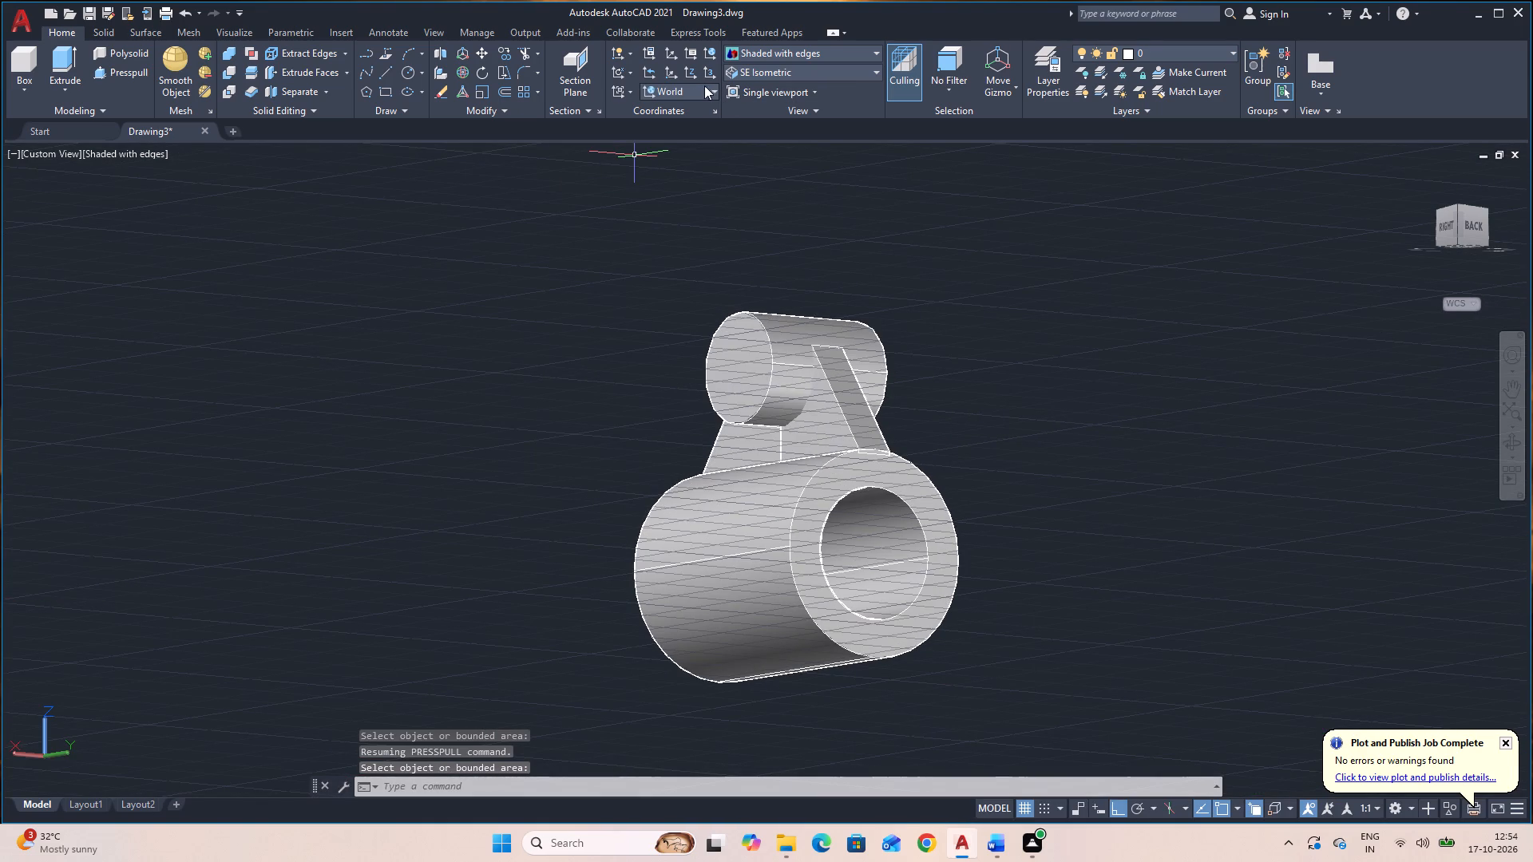
Set the World coordinate system and switch to the SE Isometric view.
click(702, 87)
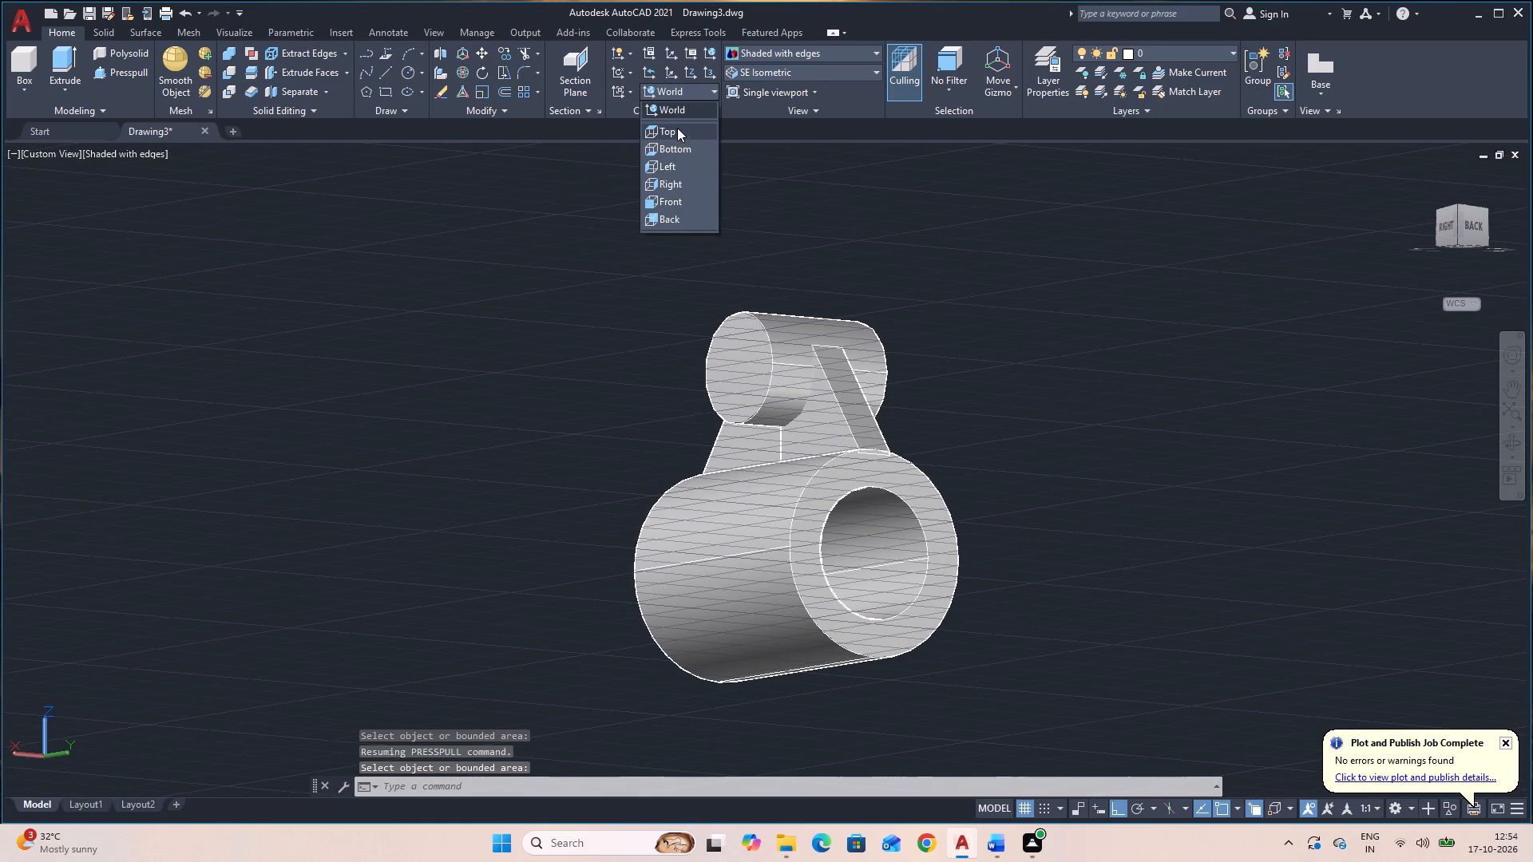
click(674, 112)
click(679, 89)
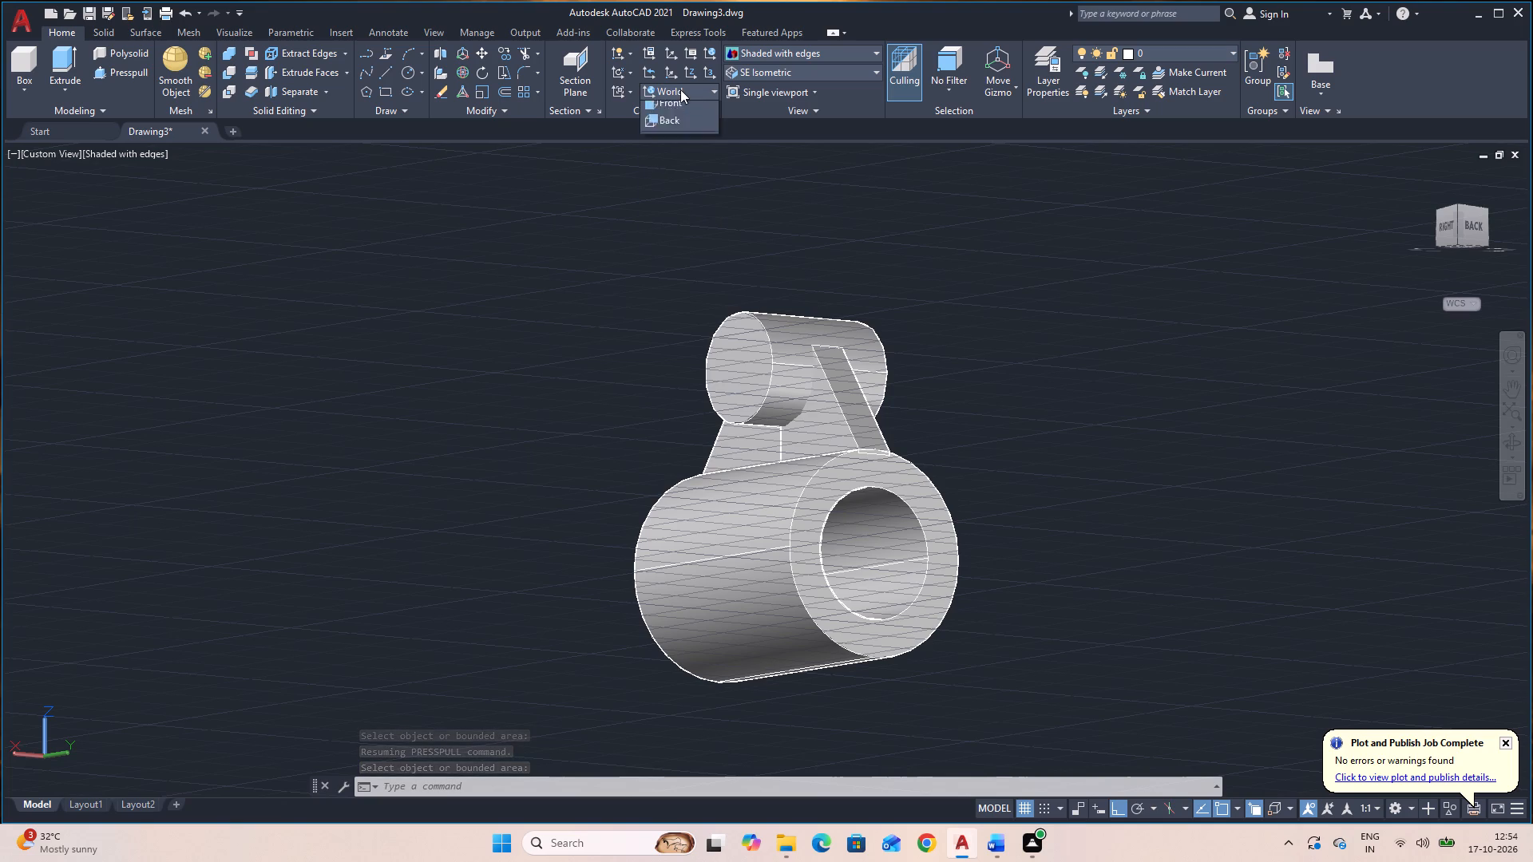
click(686, 101)
click(770, 64)
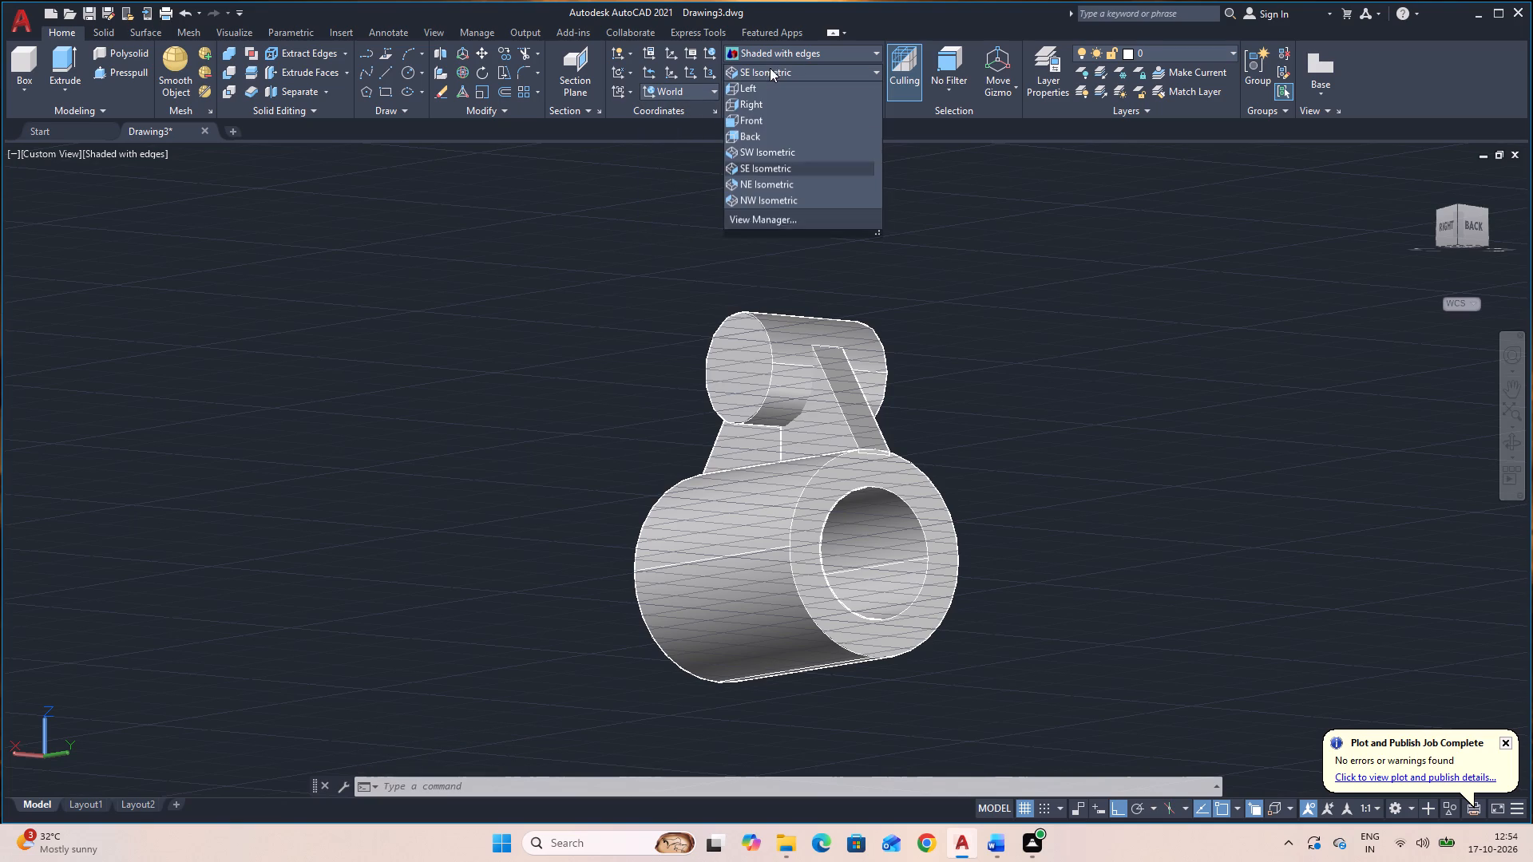
click(794, 204)
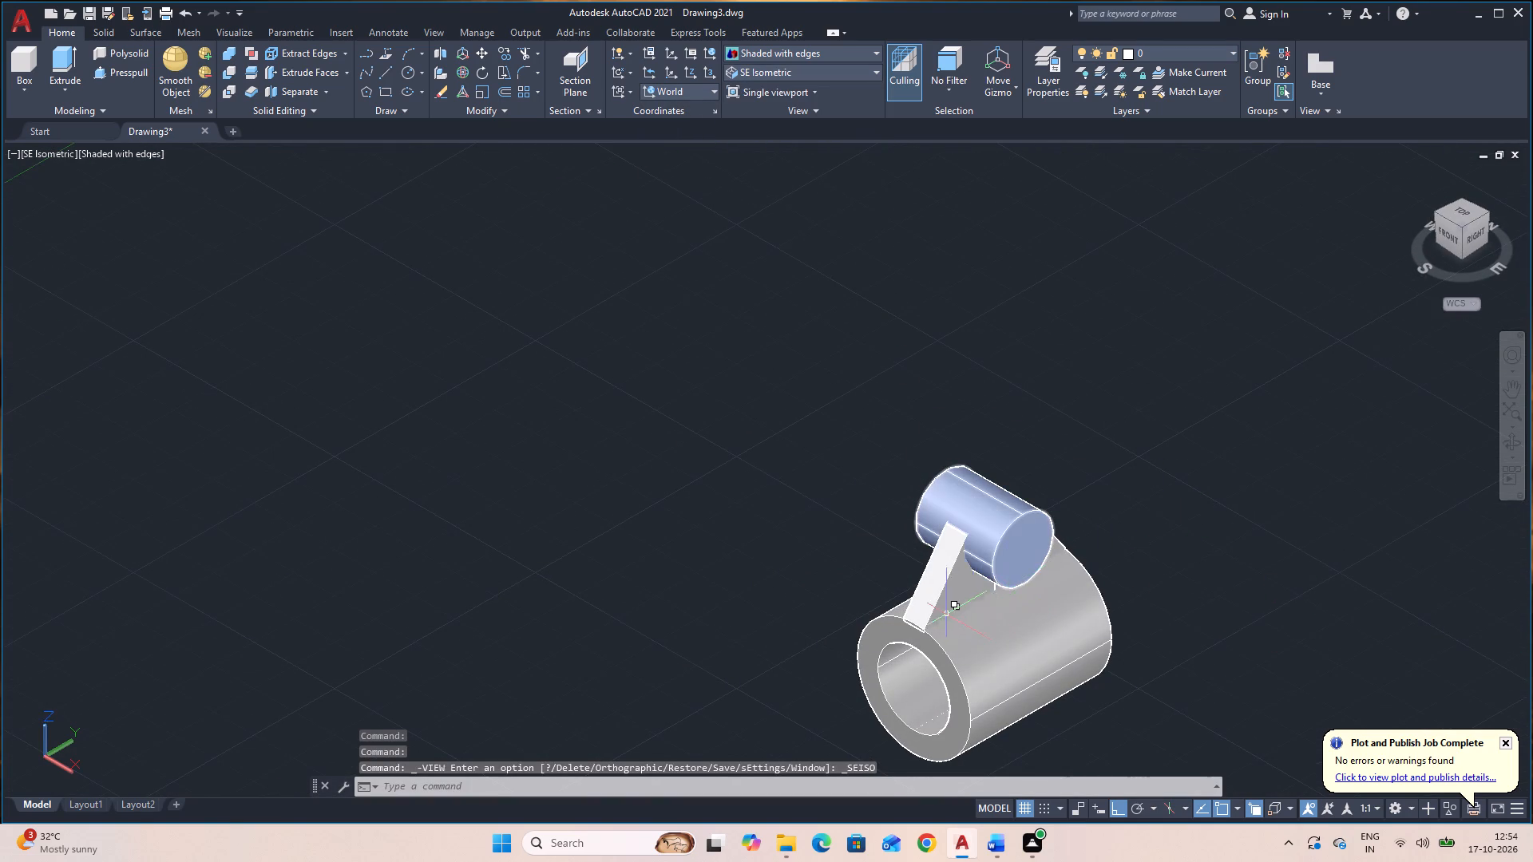
Examine the ribs and their joints with both cylinders from the front and side.
scroll(945, 611, up, 5)
scroll(913, 633, down, 3)
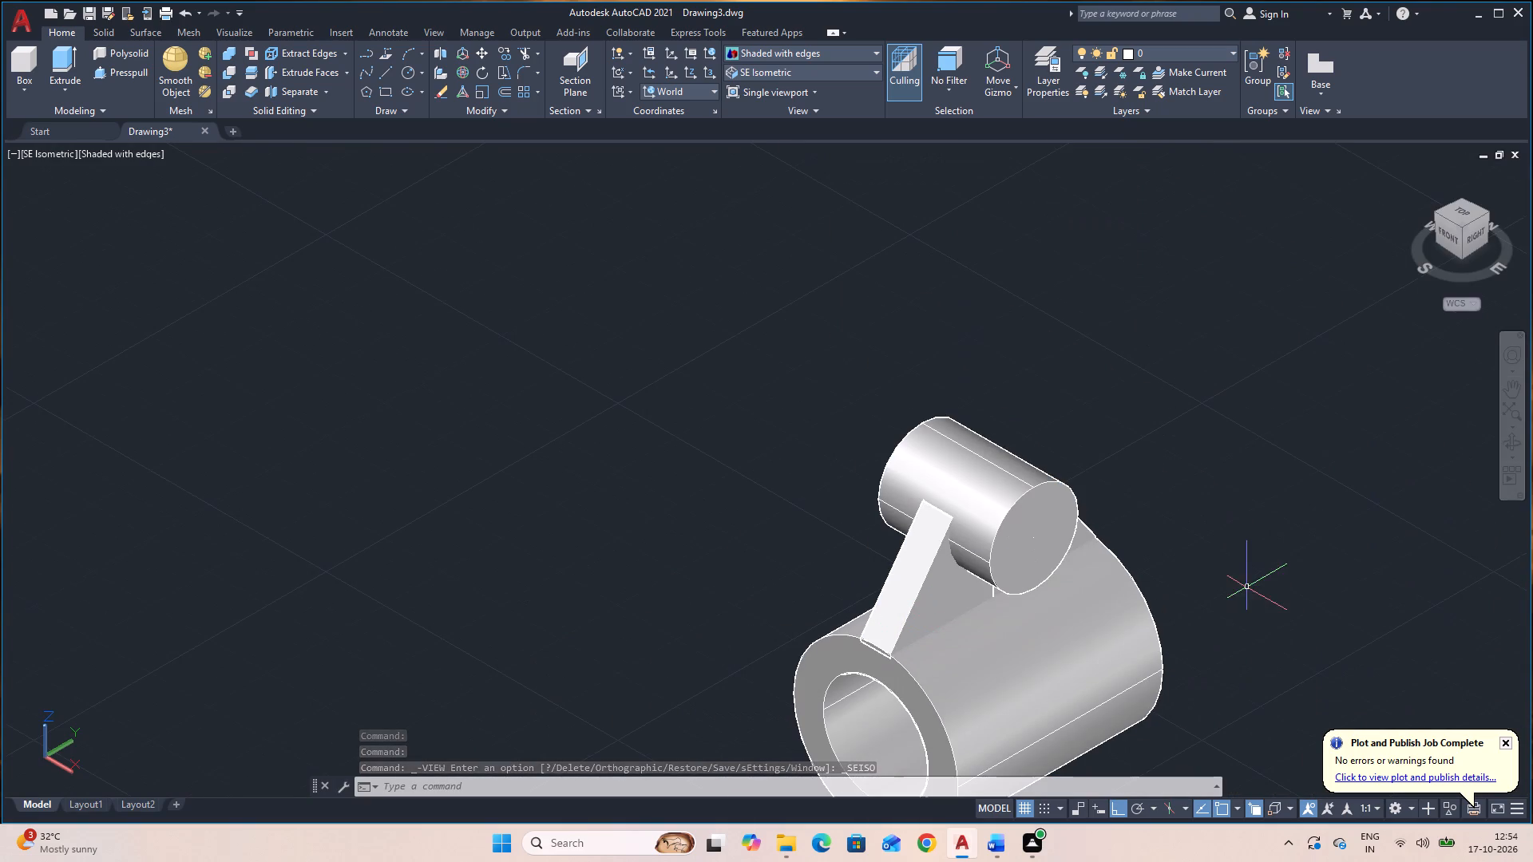
middle_drag(1257, 636, 1068, 542)
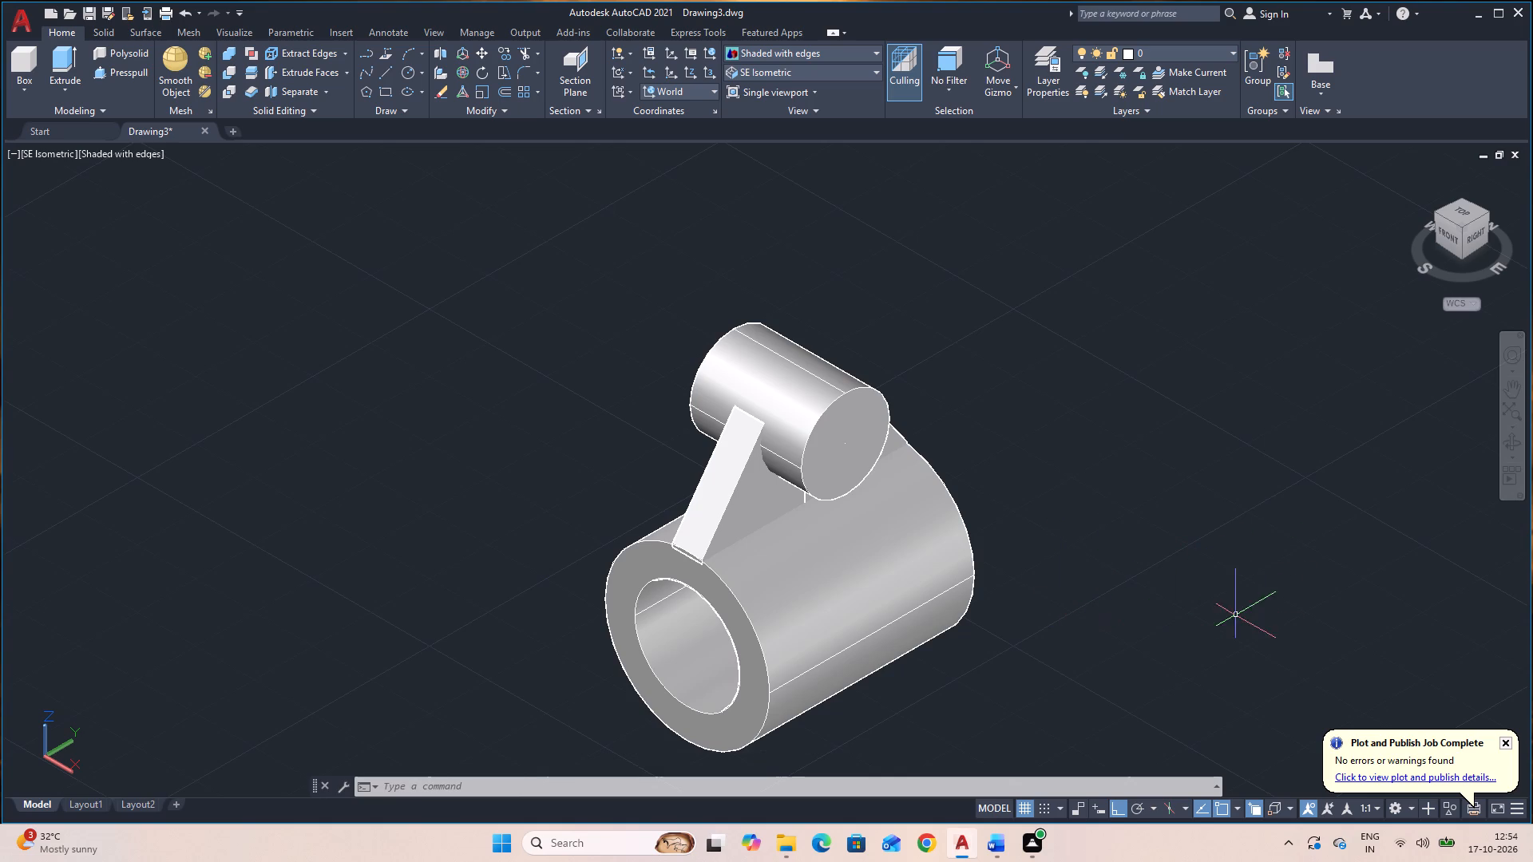
click(1519, 445)
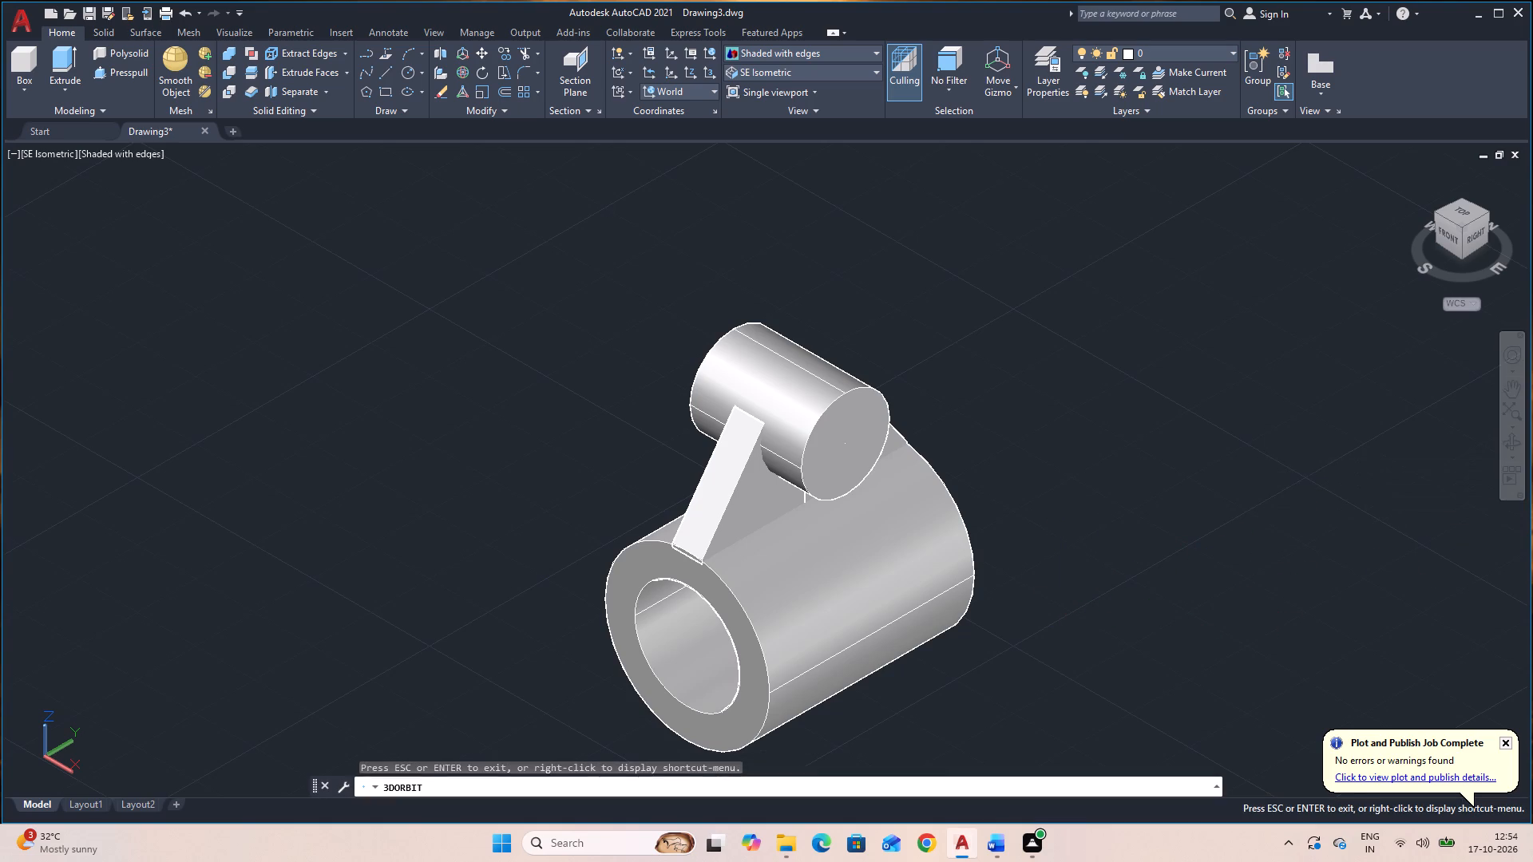
drag(1070, 749, 1087, 692)
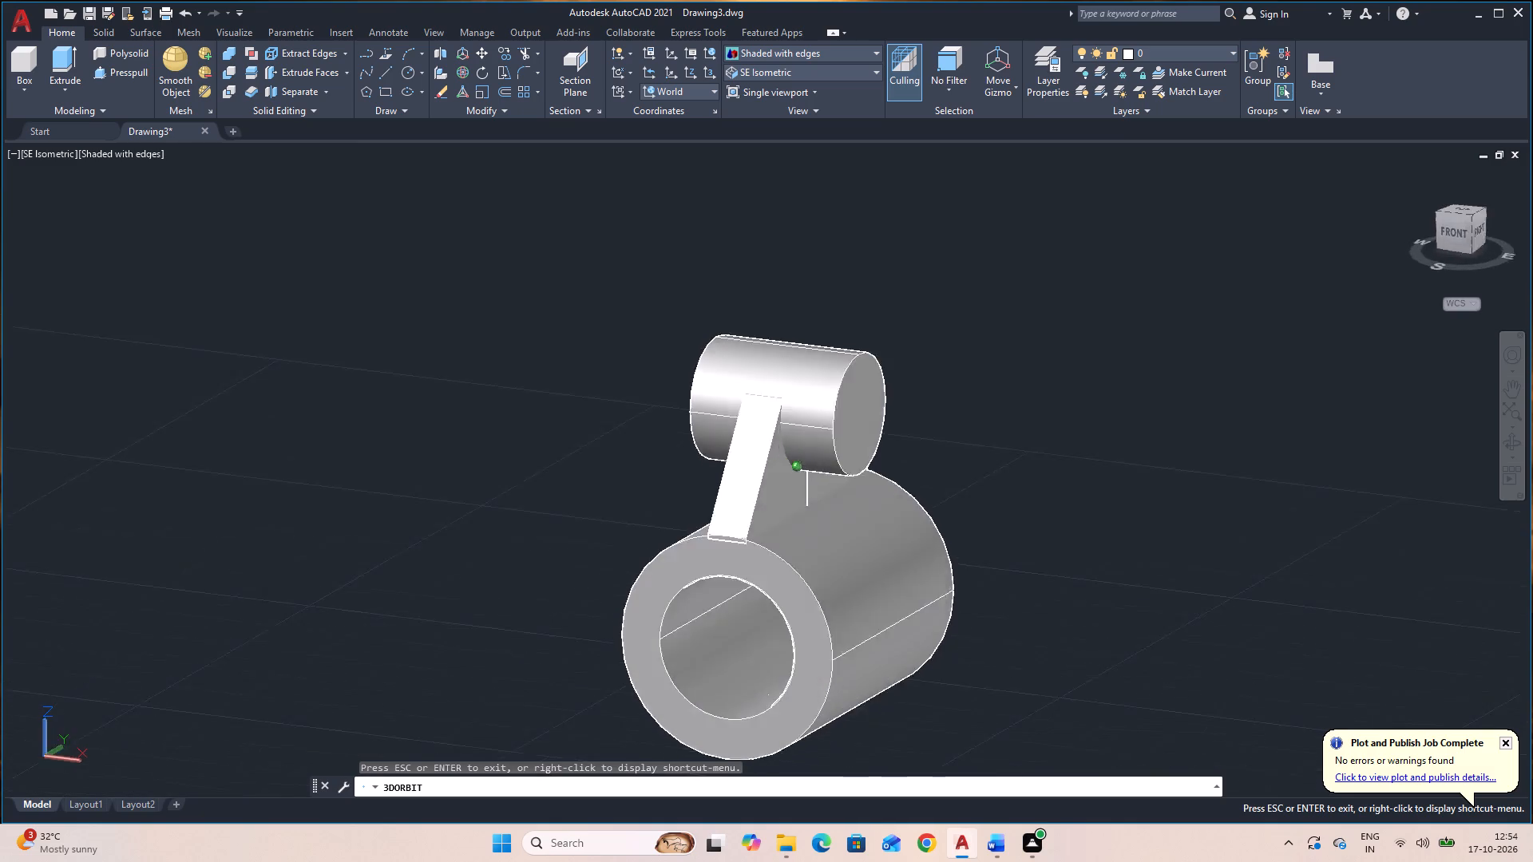
drag(1087, 692, 1115, 723)
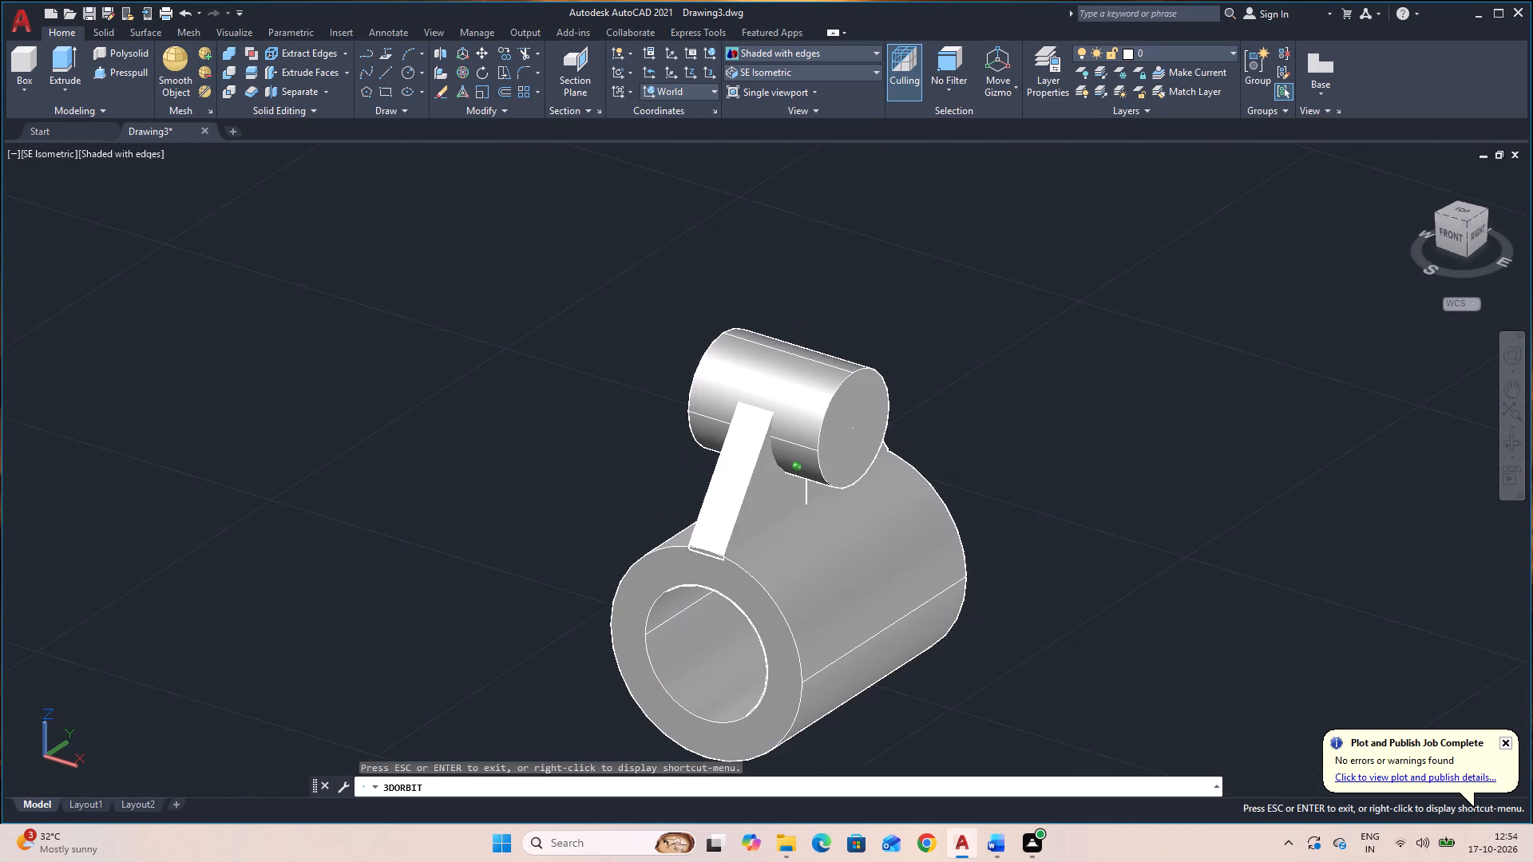
drag(1115, 723, 1107, 723)
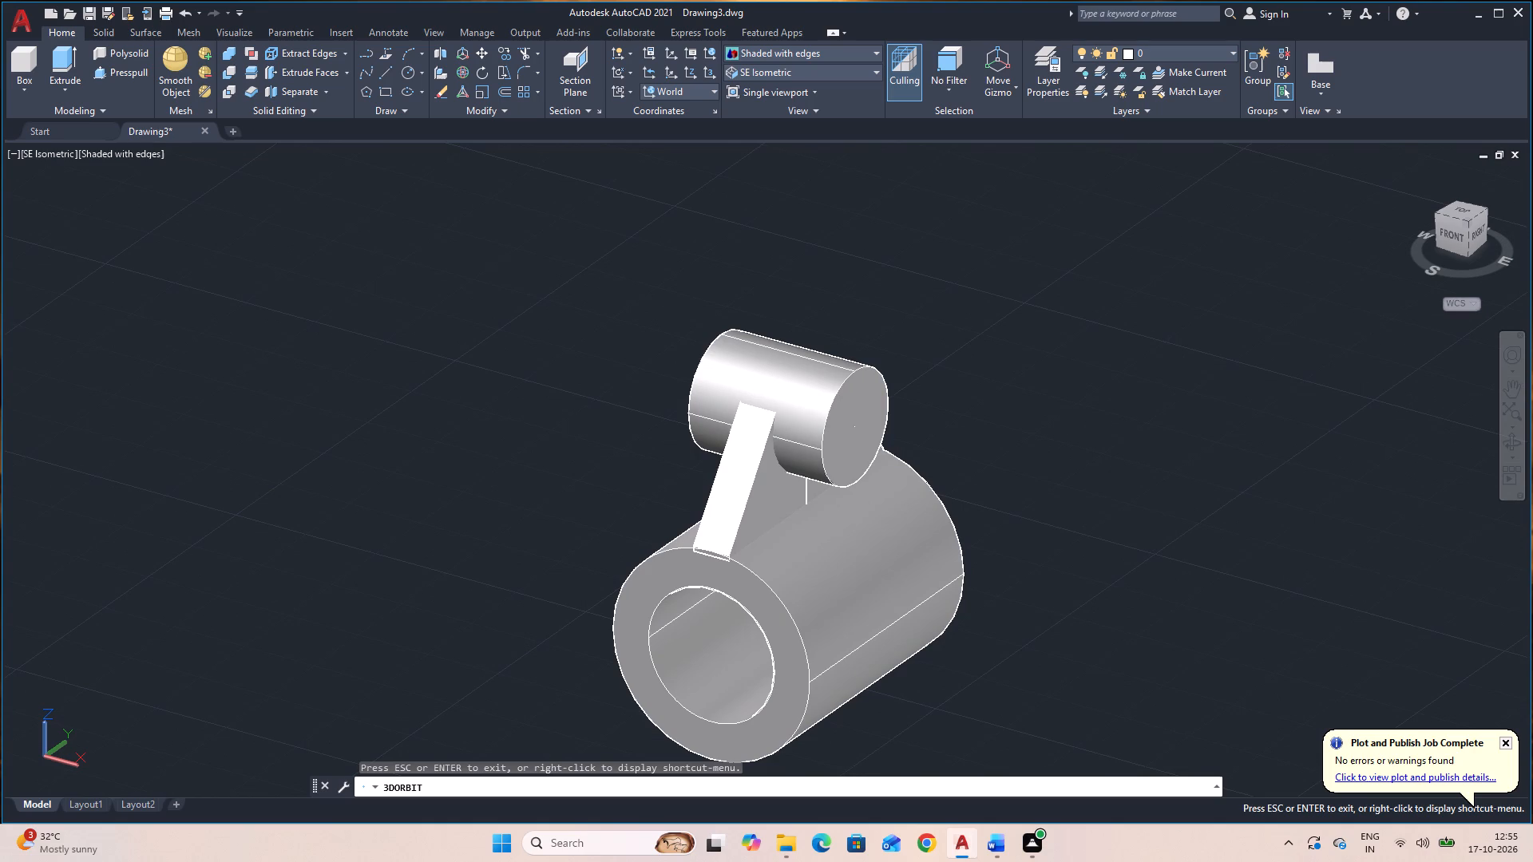
click(1505, 438)
drag(1266, 610, 1123, 563)
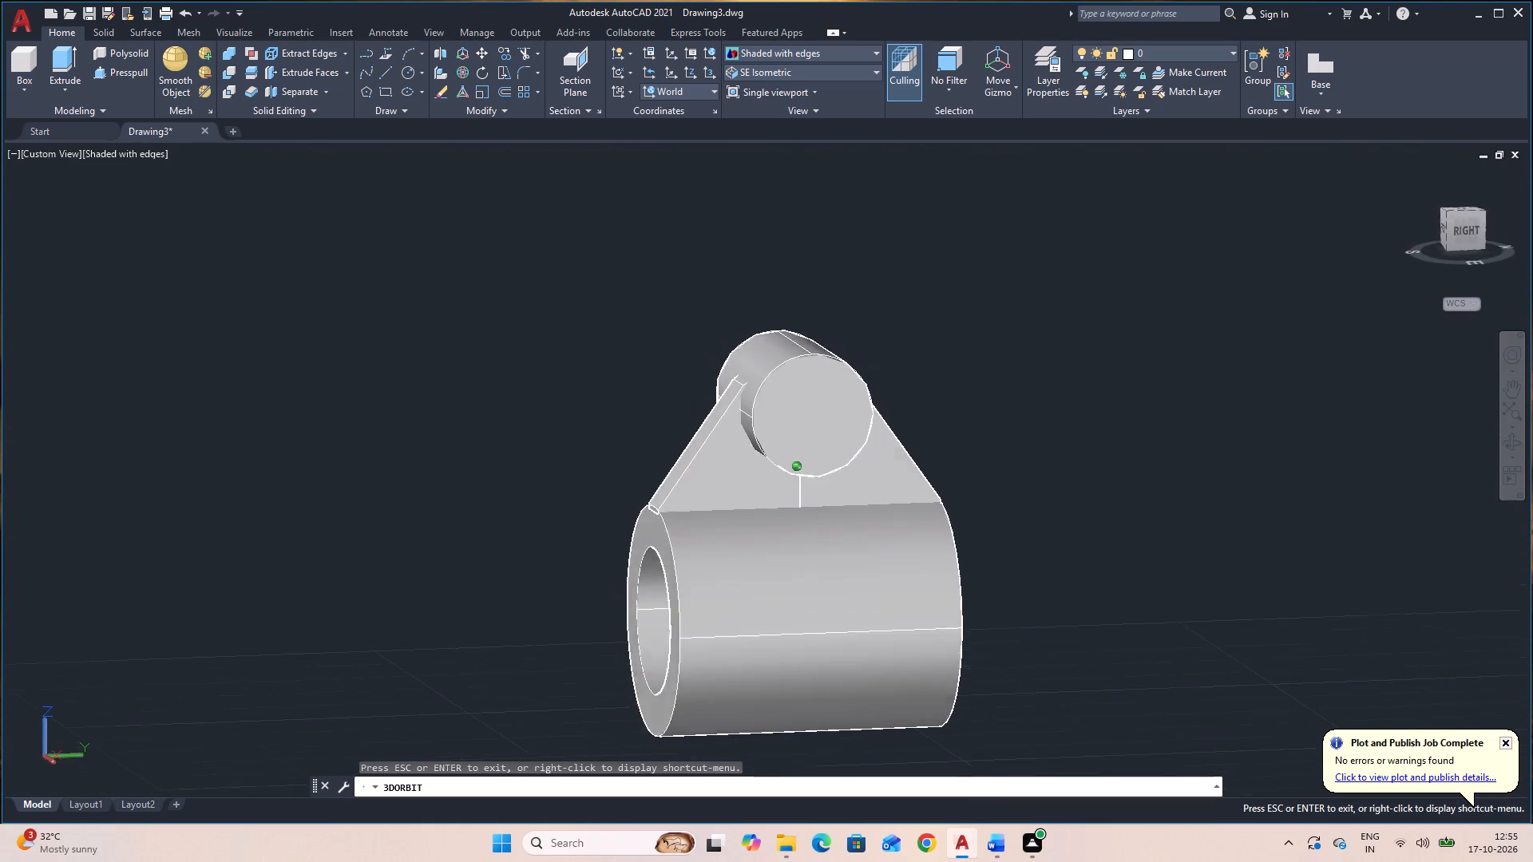
drag(1123, 563, 1254, 544)
drag(1358, 607, 1260, 611)
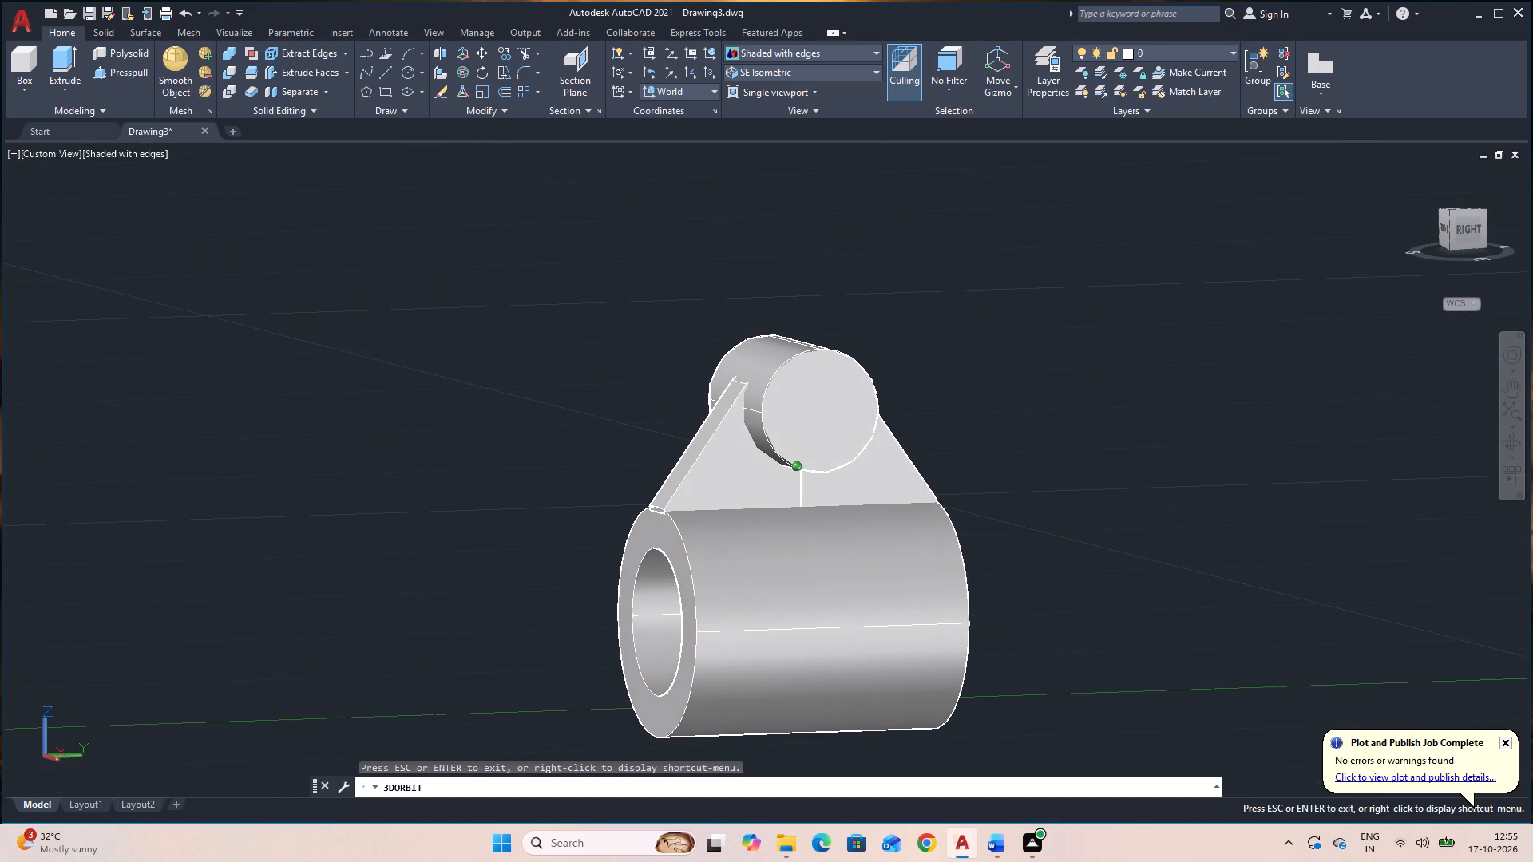
key(Escape)
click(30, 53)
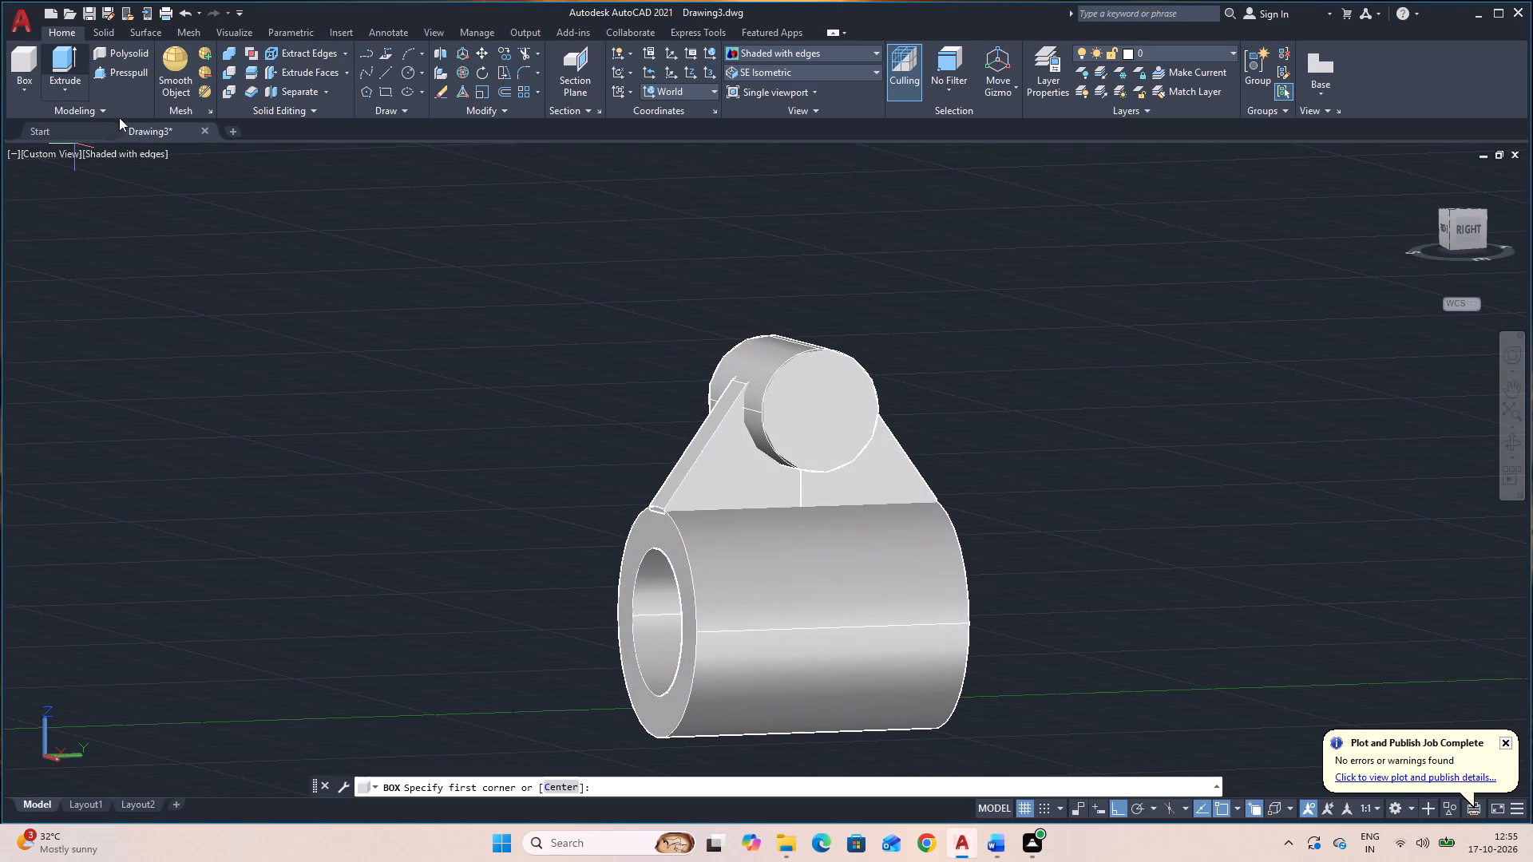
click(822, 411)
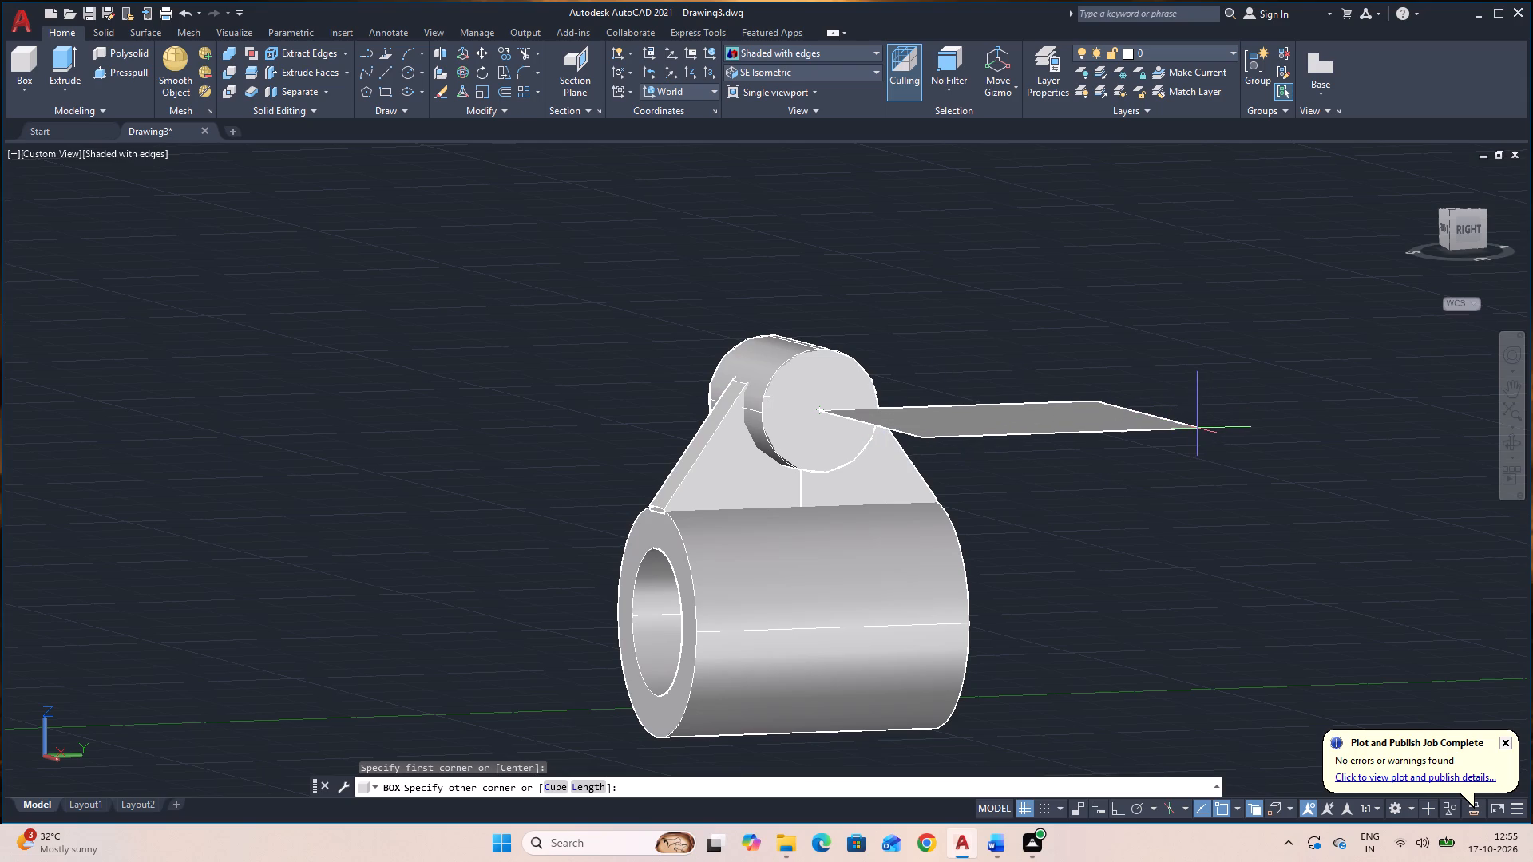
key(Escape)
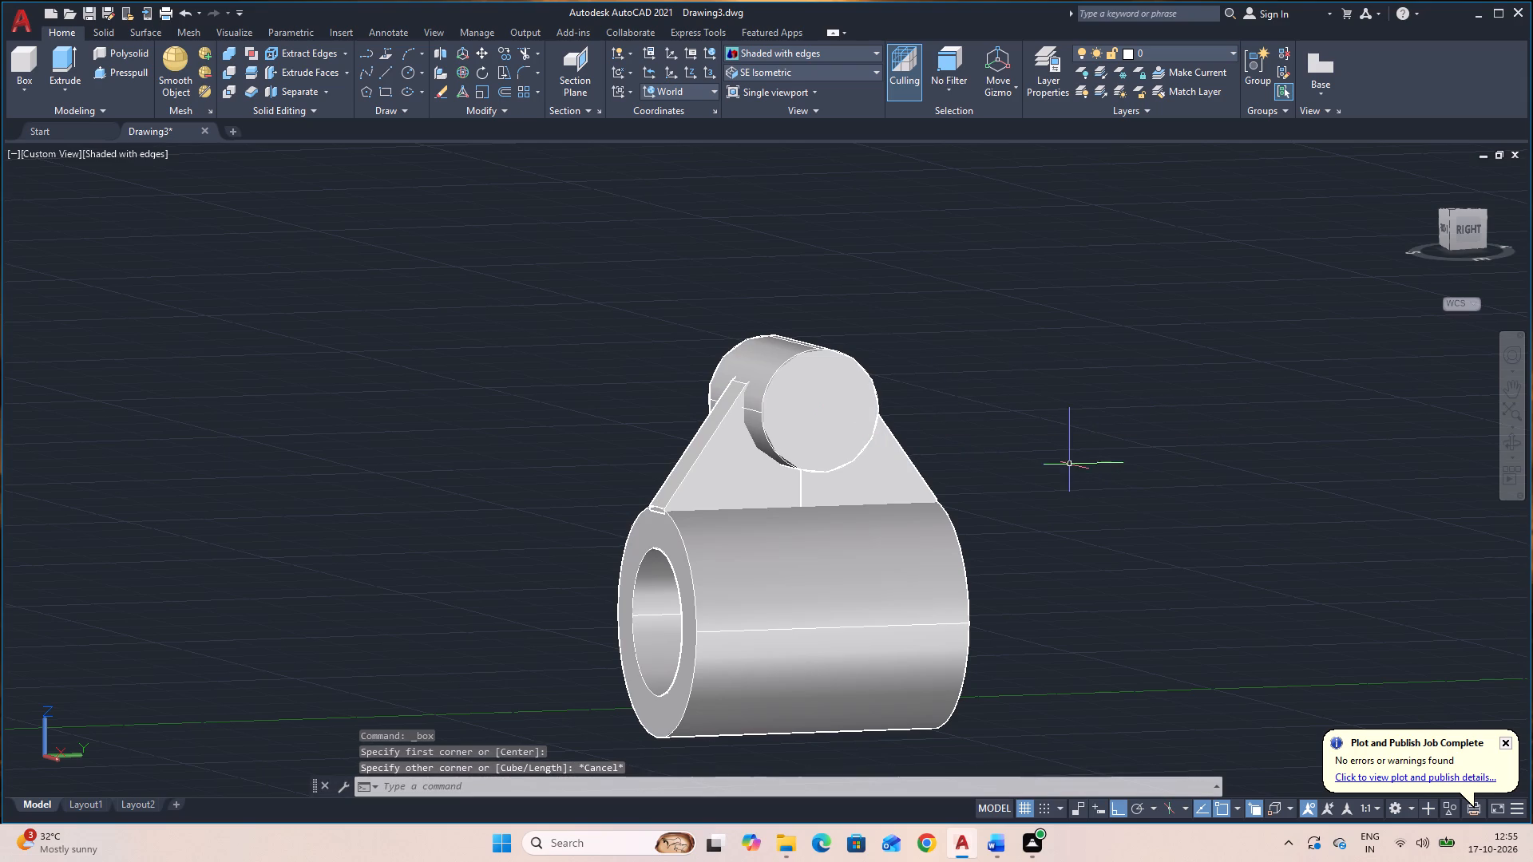
Create a box from 2.5 off the cross cylinder's end-face centre, length 5, width 9.5 inward, with its height reaching down through the hollow cylinder's wall.
key(space)
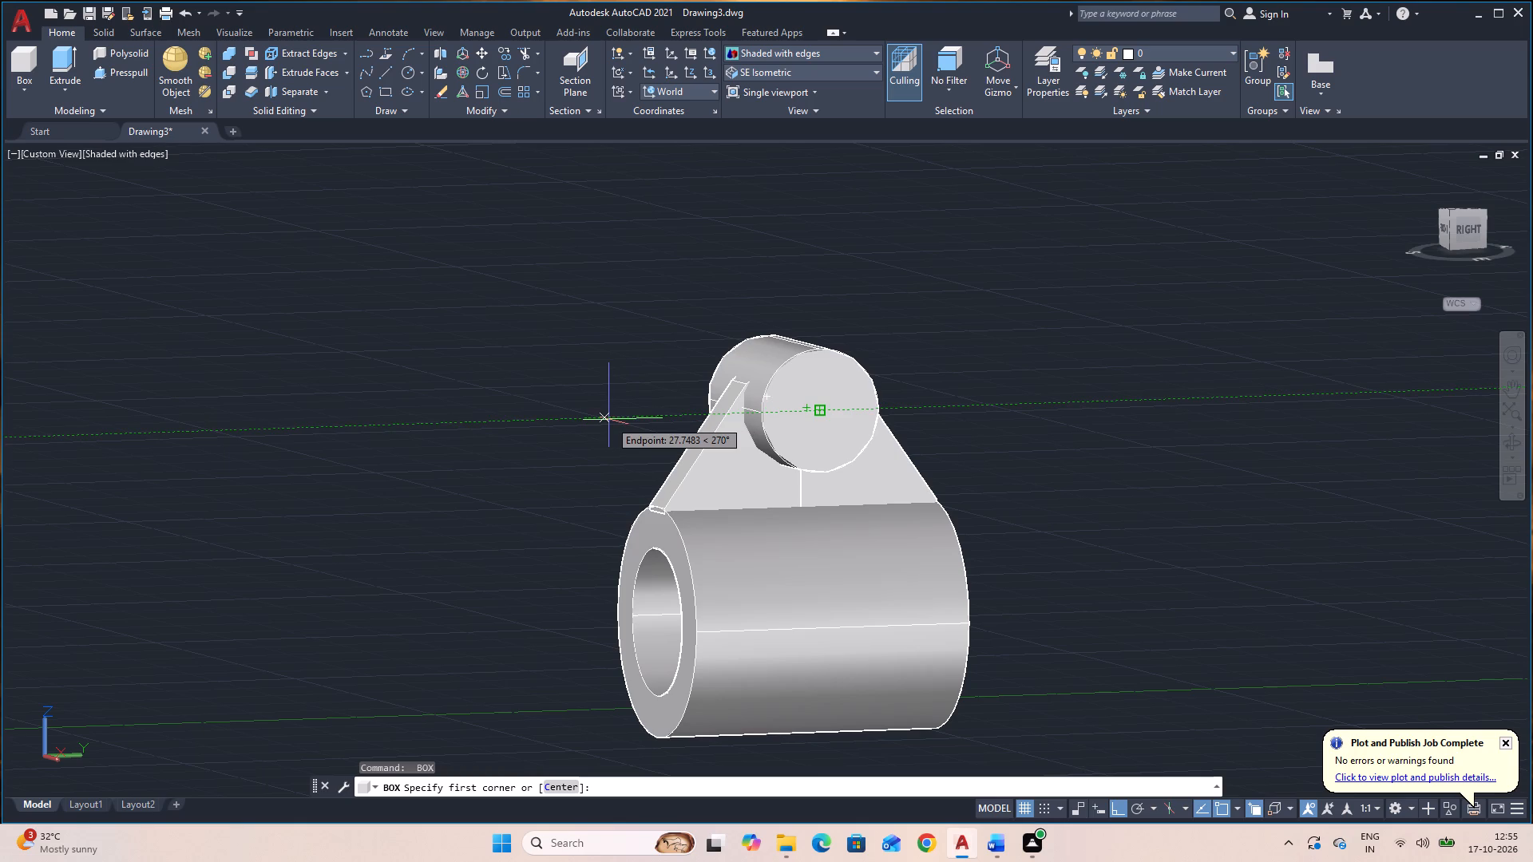
text(2.5)
key(Return)
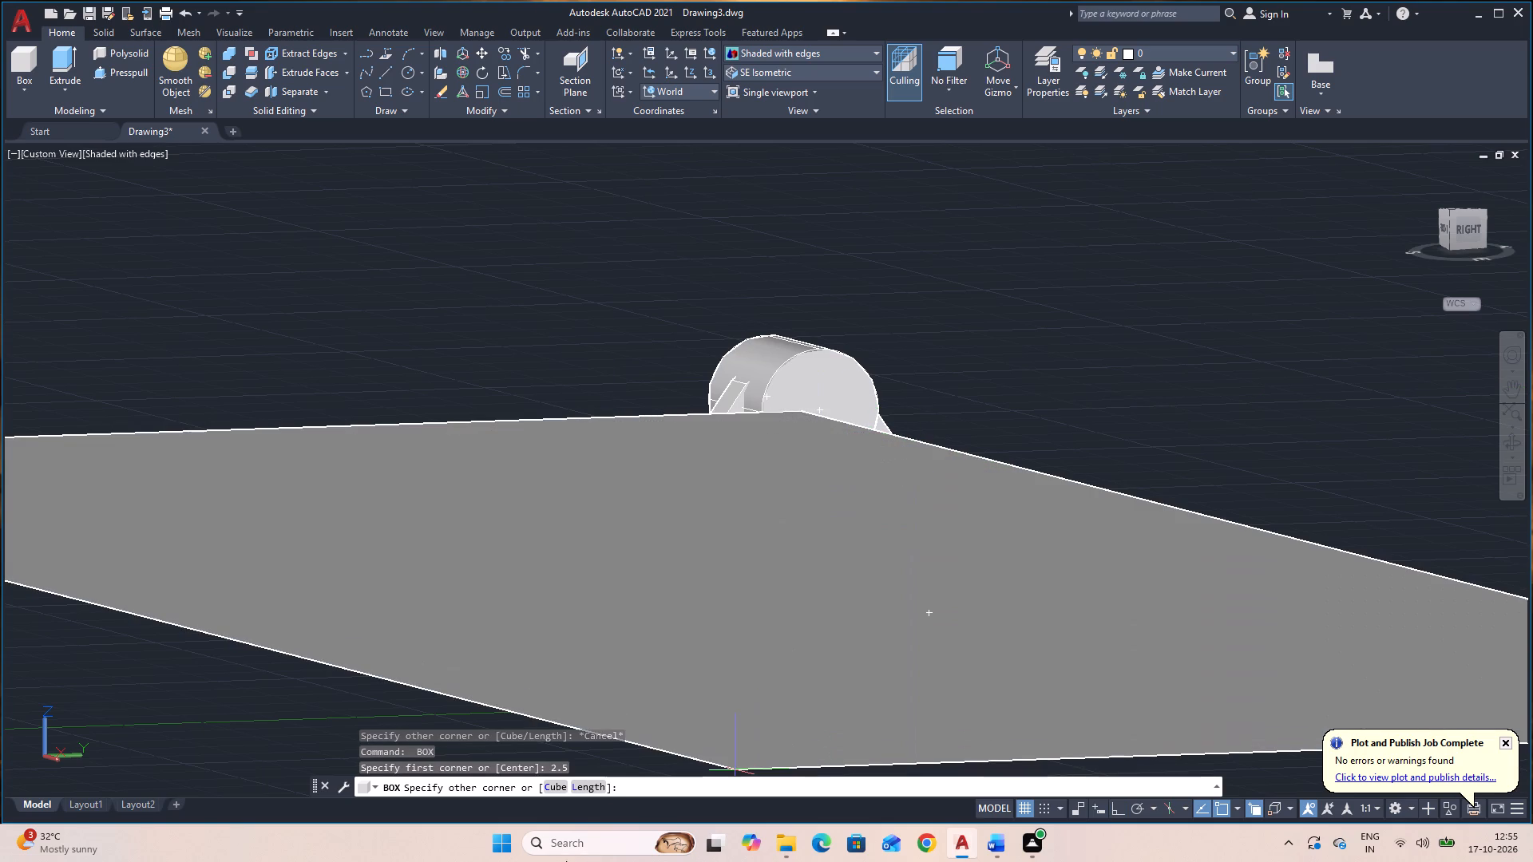
click(595, 784)
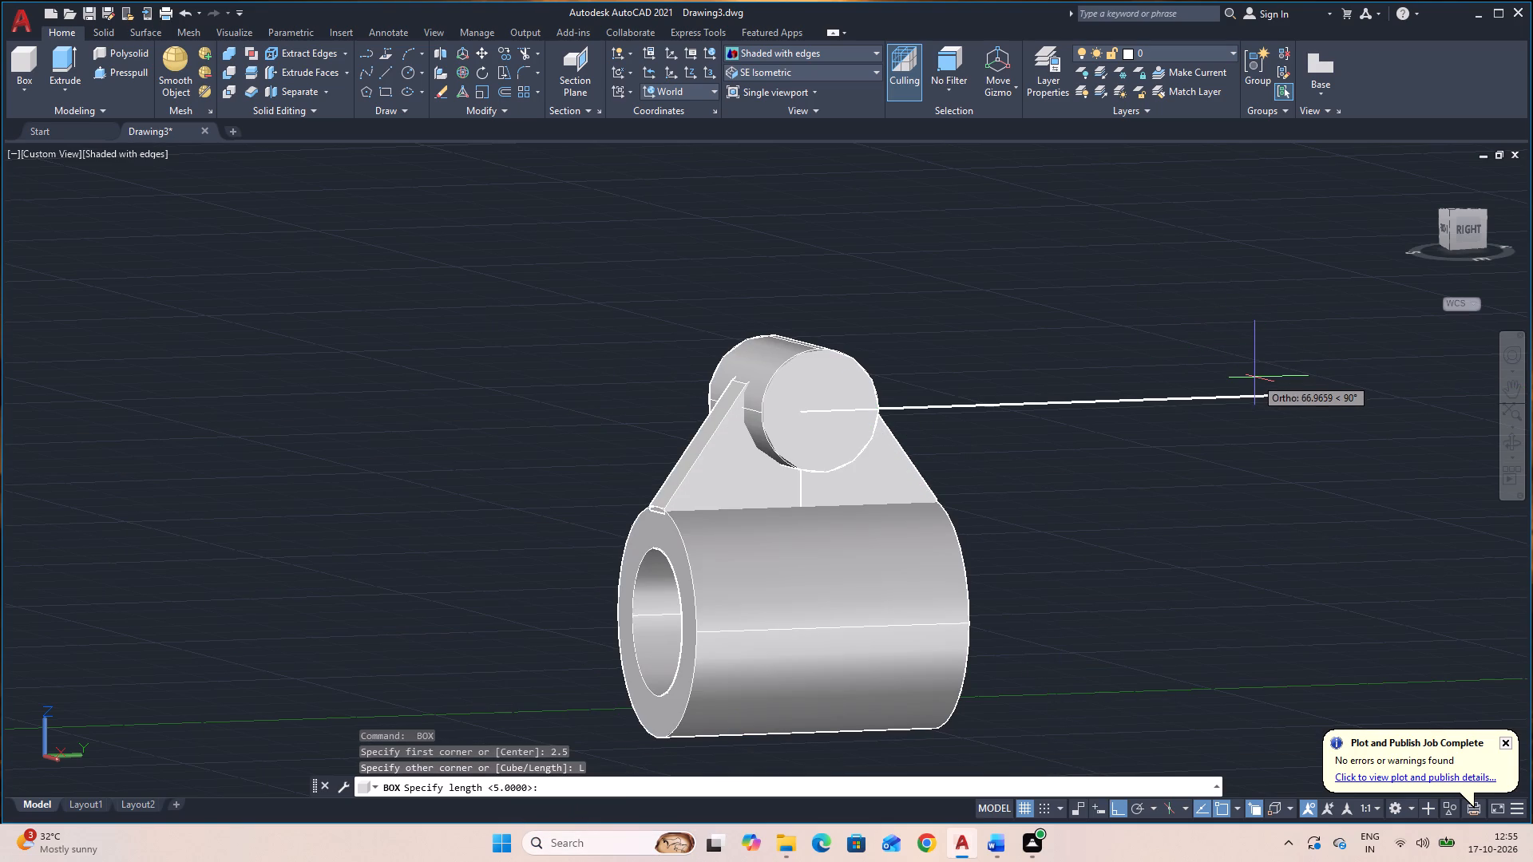
key(5)
key(Return)
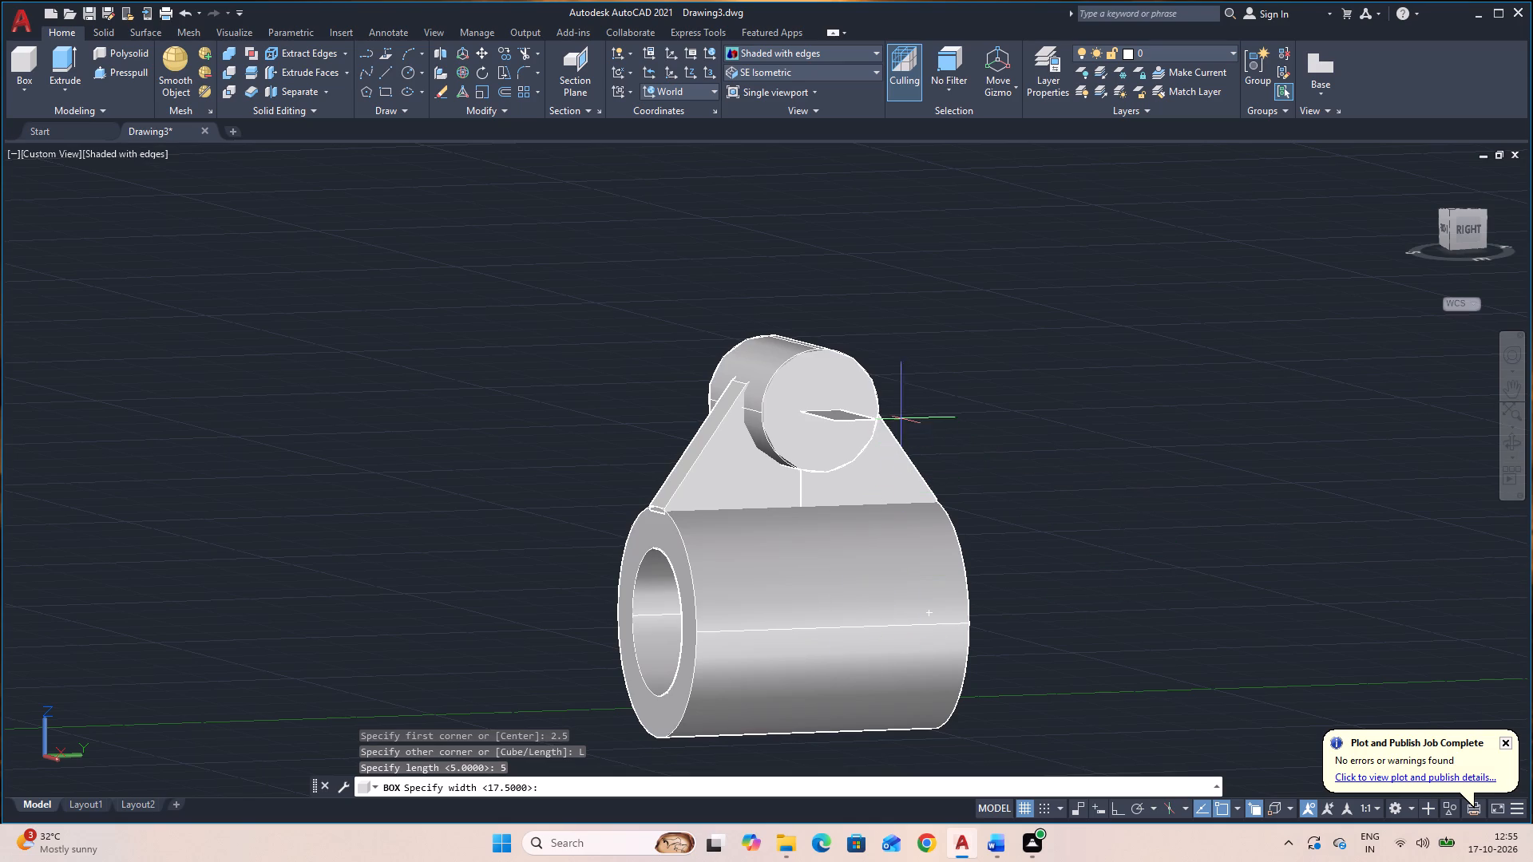
click(1514, 440)
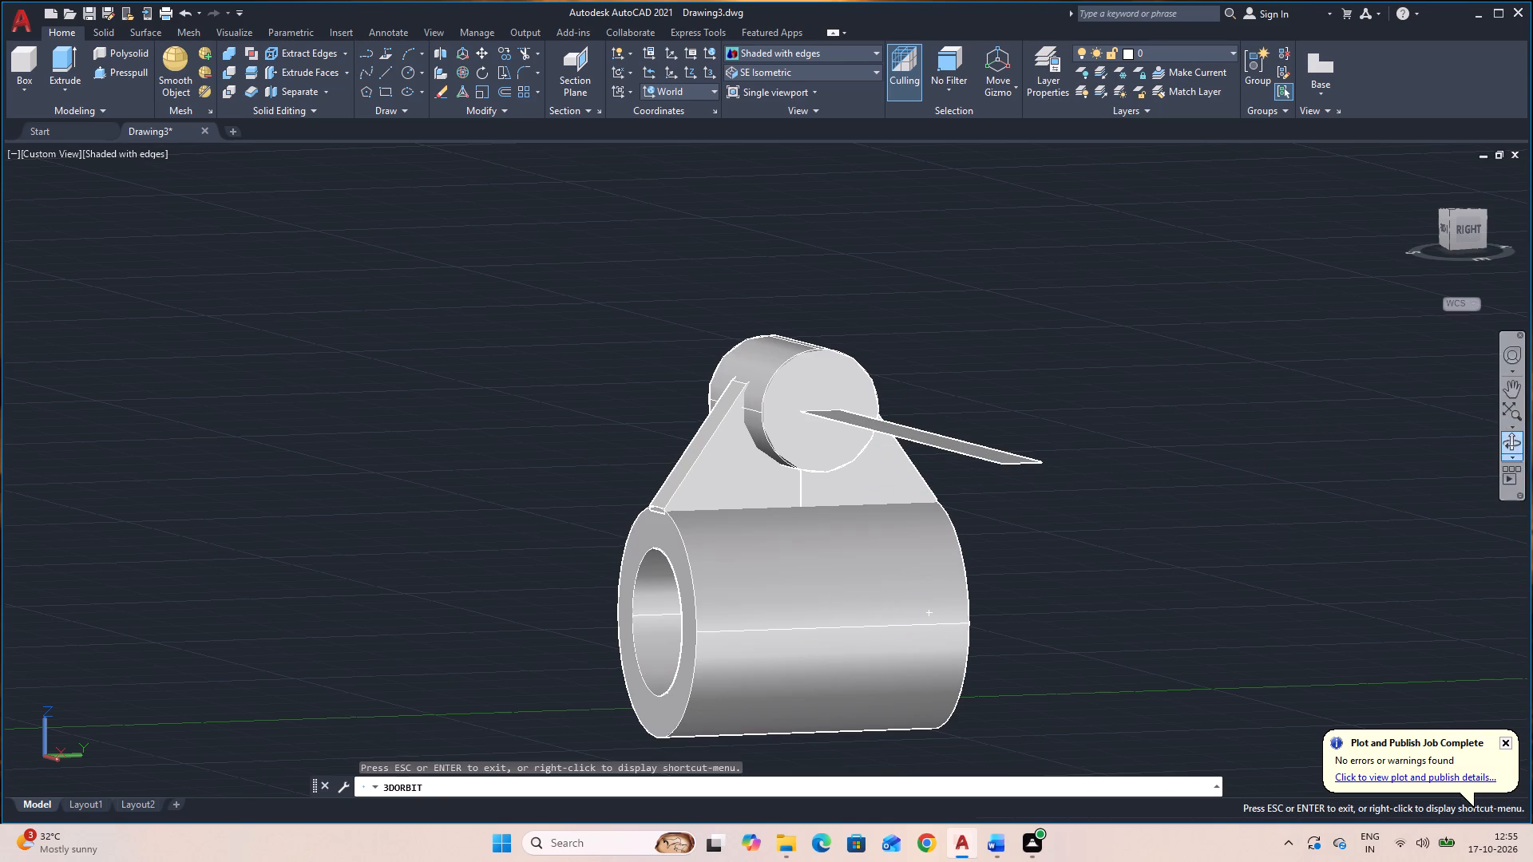
drag(1208, 579, 1292, 599)
drag(1297, 590, 1319, 620)
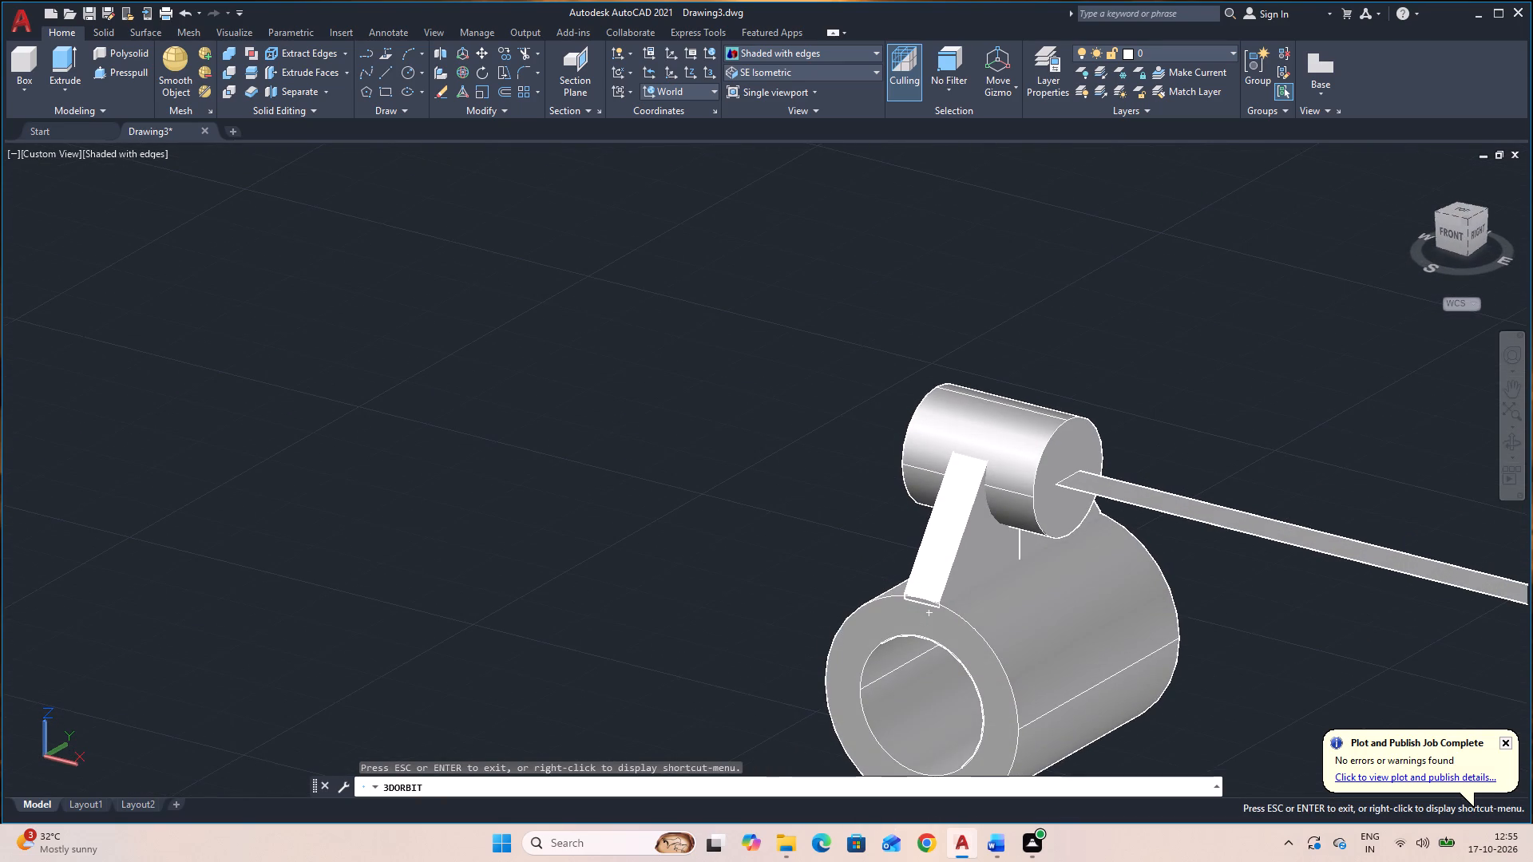
middle_drag(1292, 641, 988, 453)
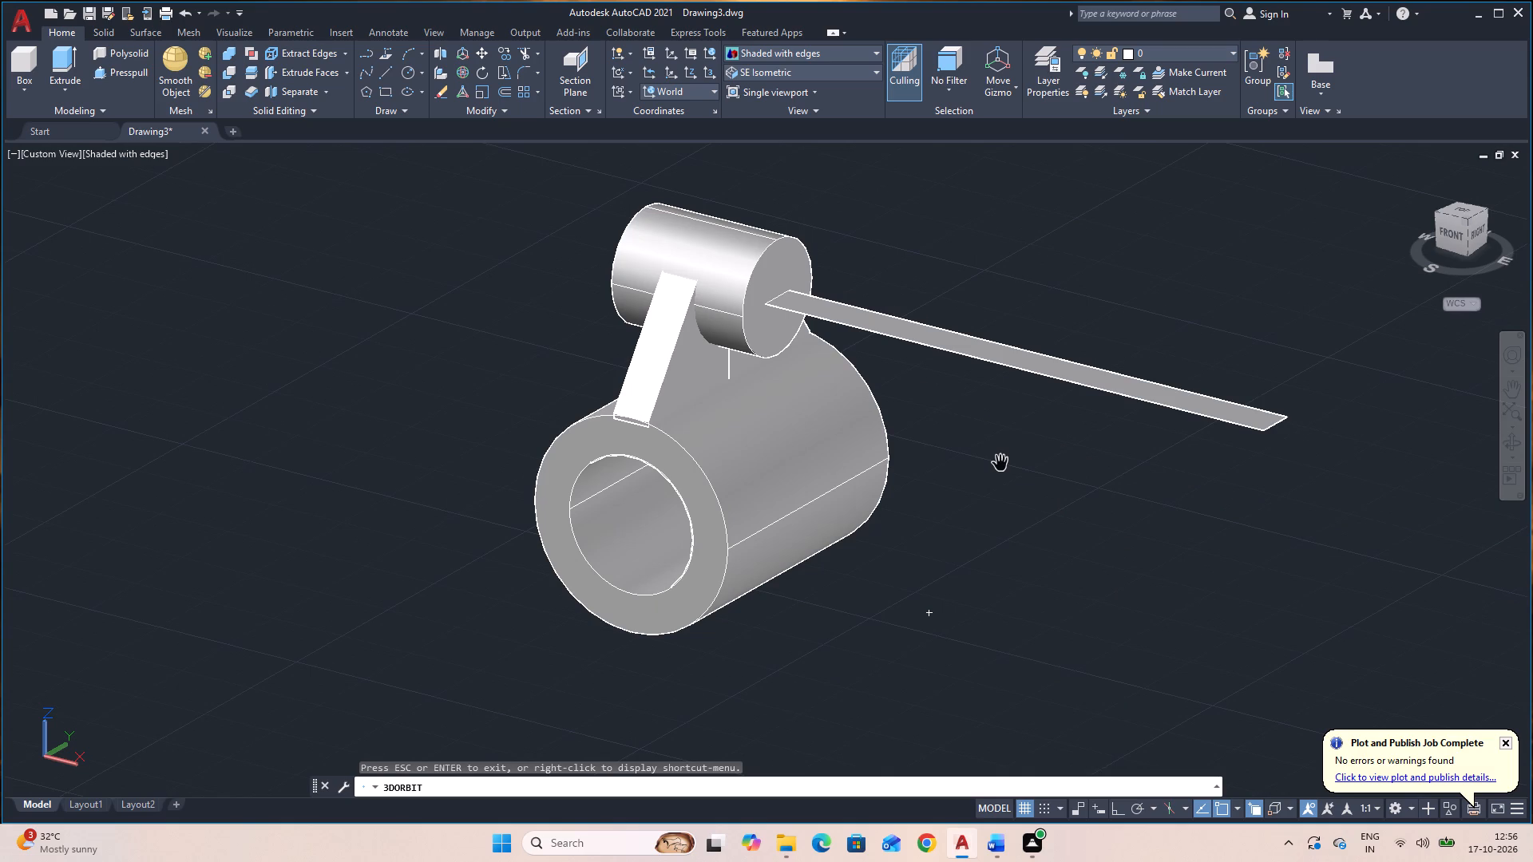
key(Escape)
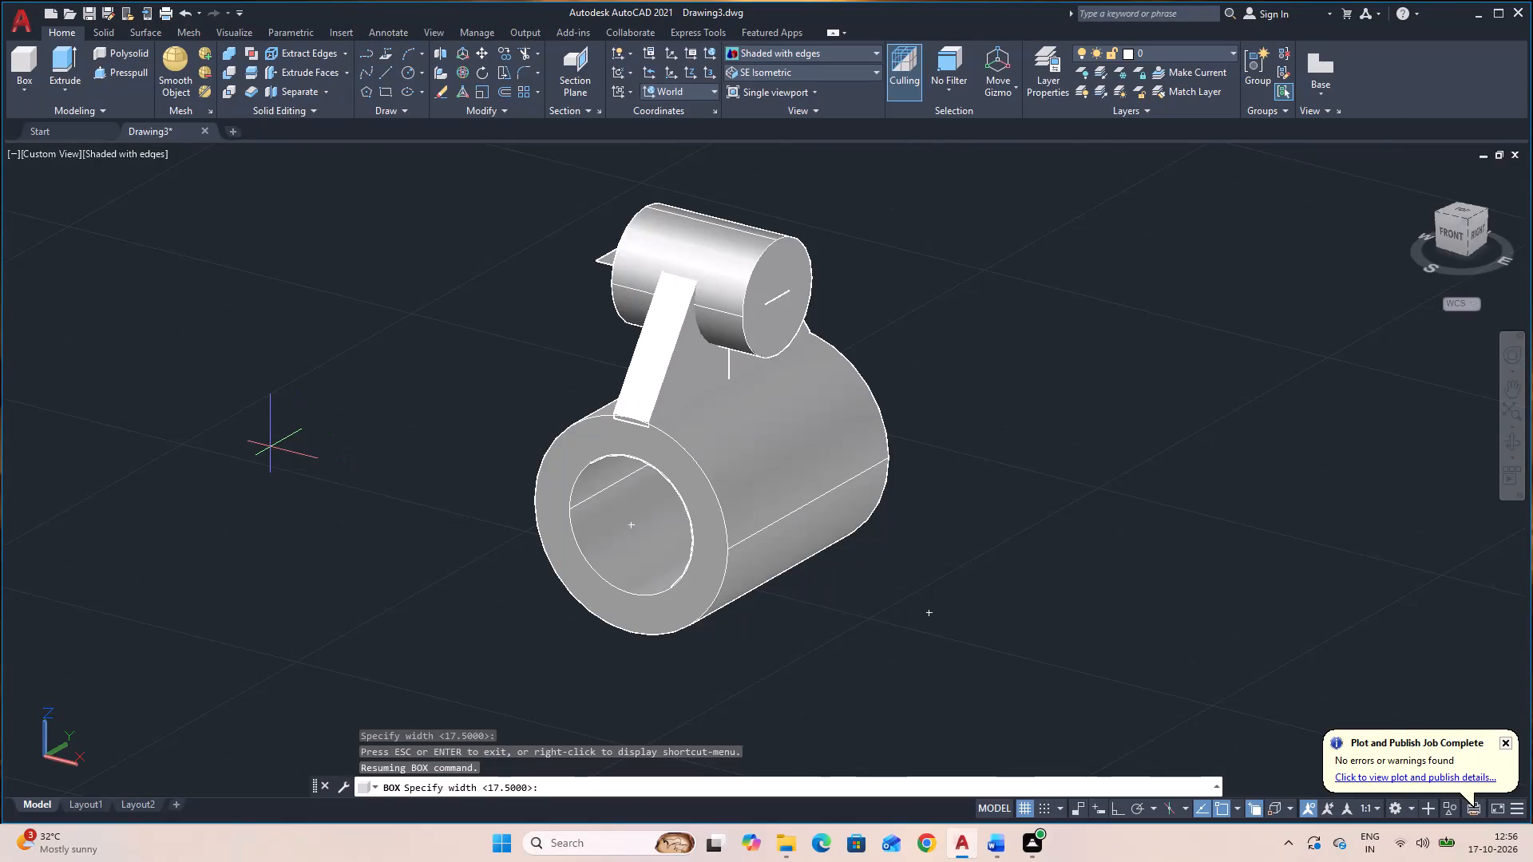
key(8)
key(BackSpace)
text(9.5)
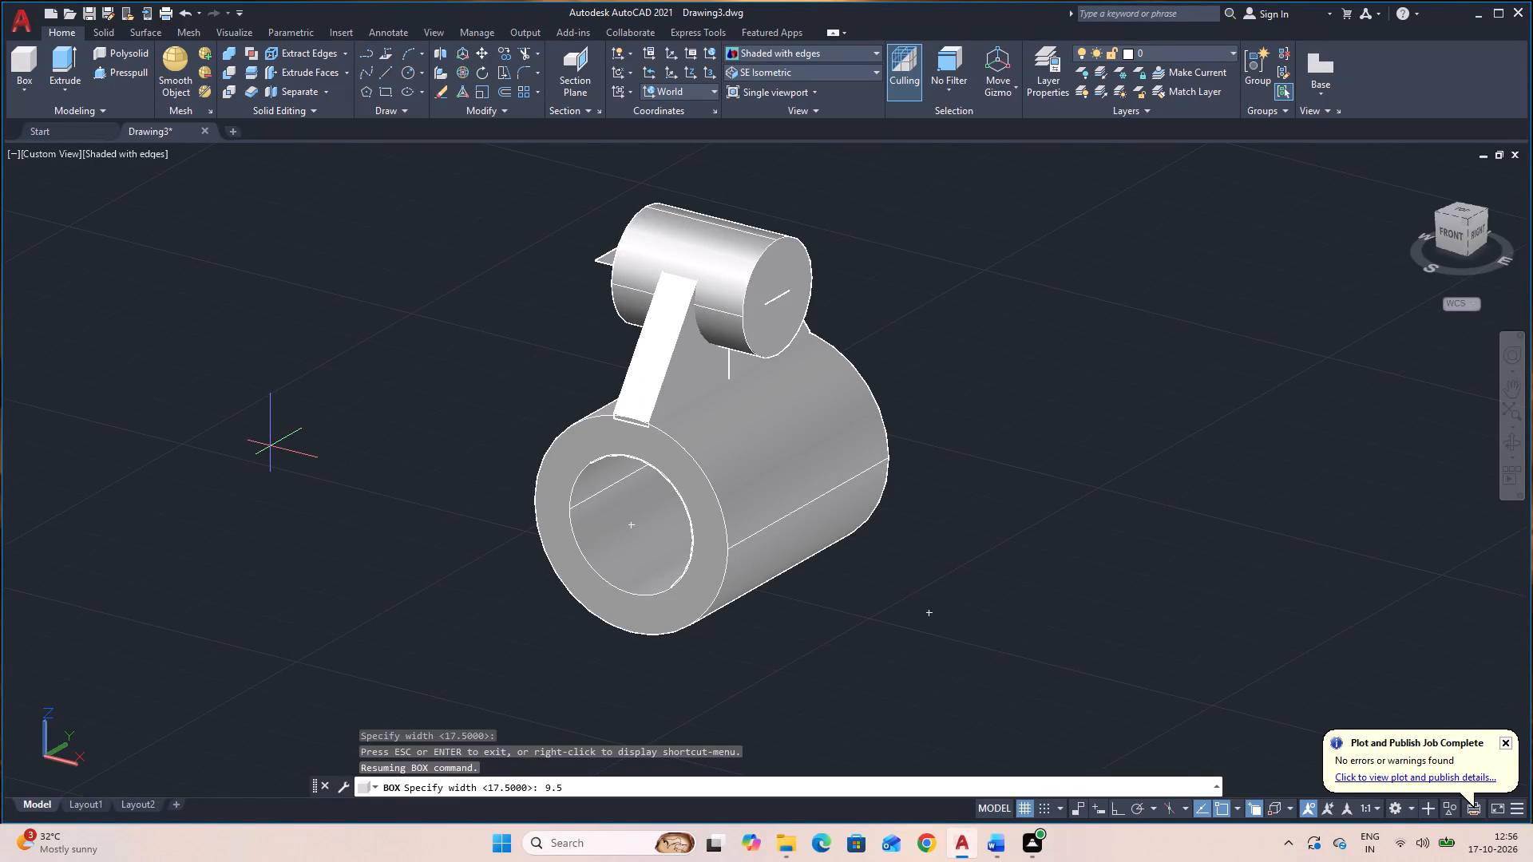
key(Return)
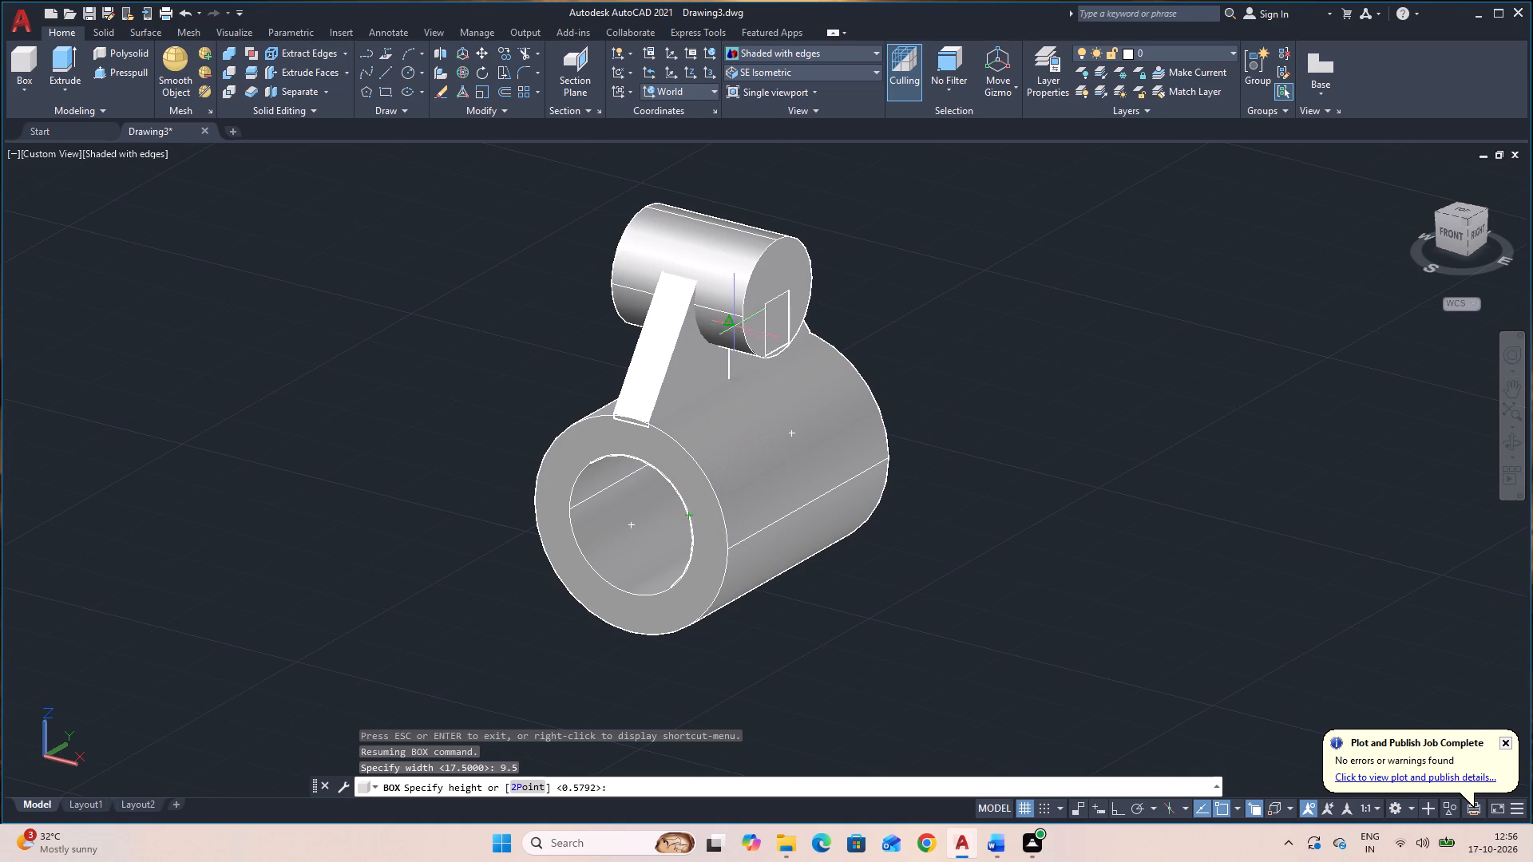
click(779, 425)
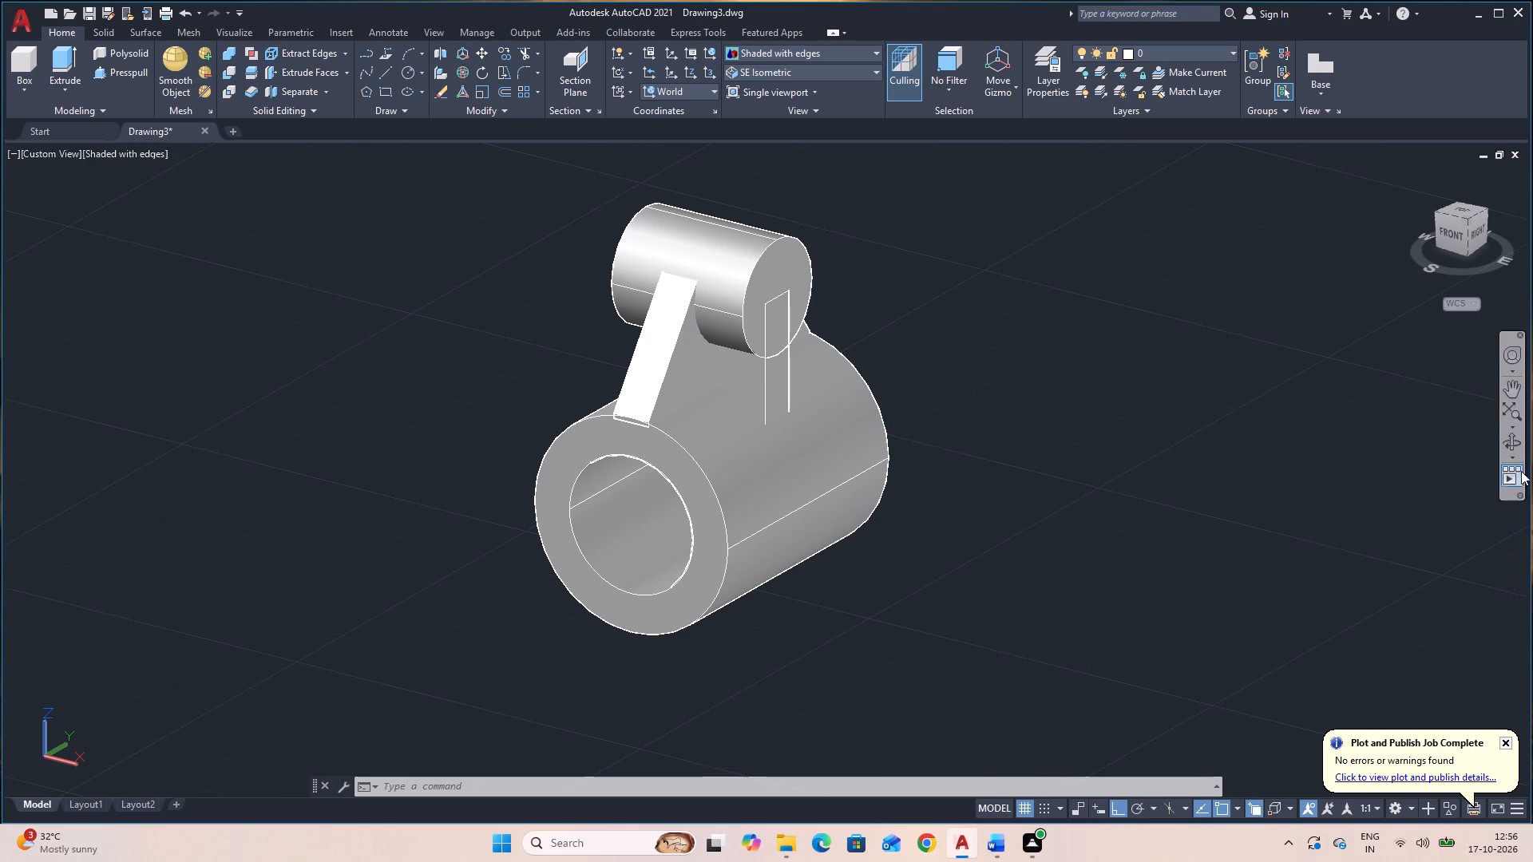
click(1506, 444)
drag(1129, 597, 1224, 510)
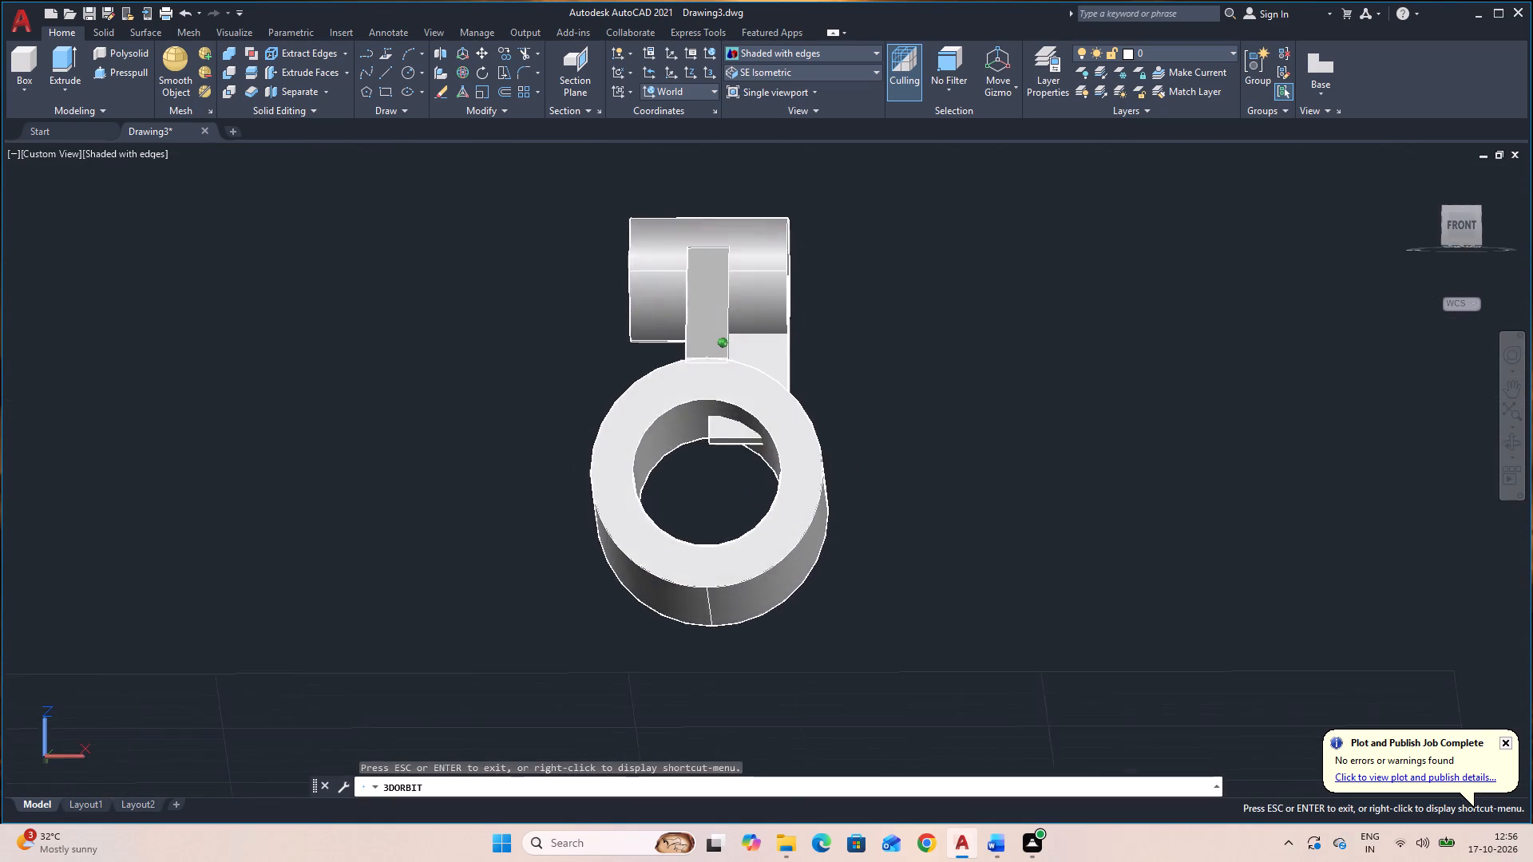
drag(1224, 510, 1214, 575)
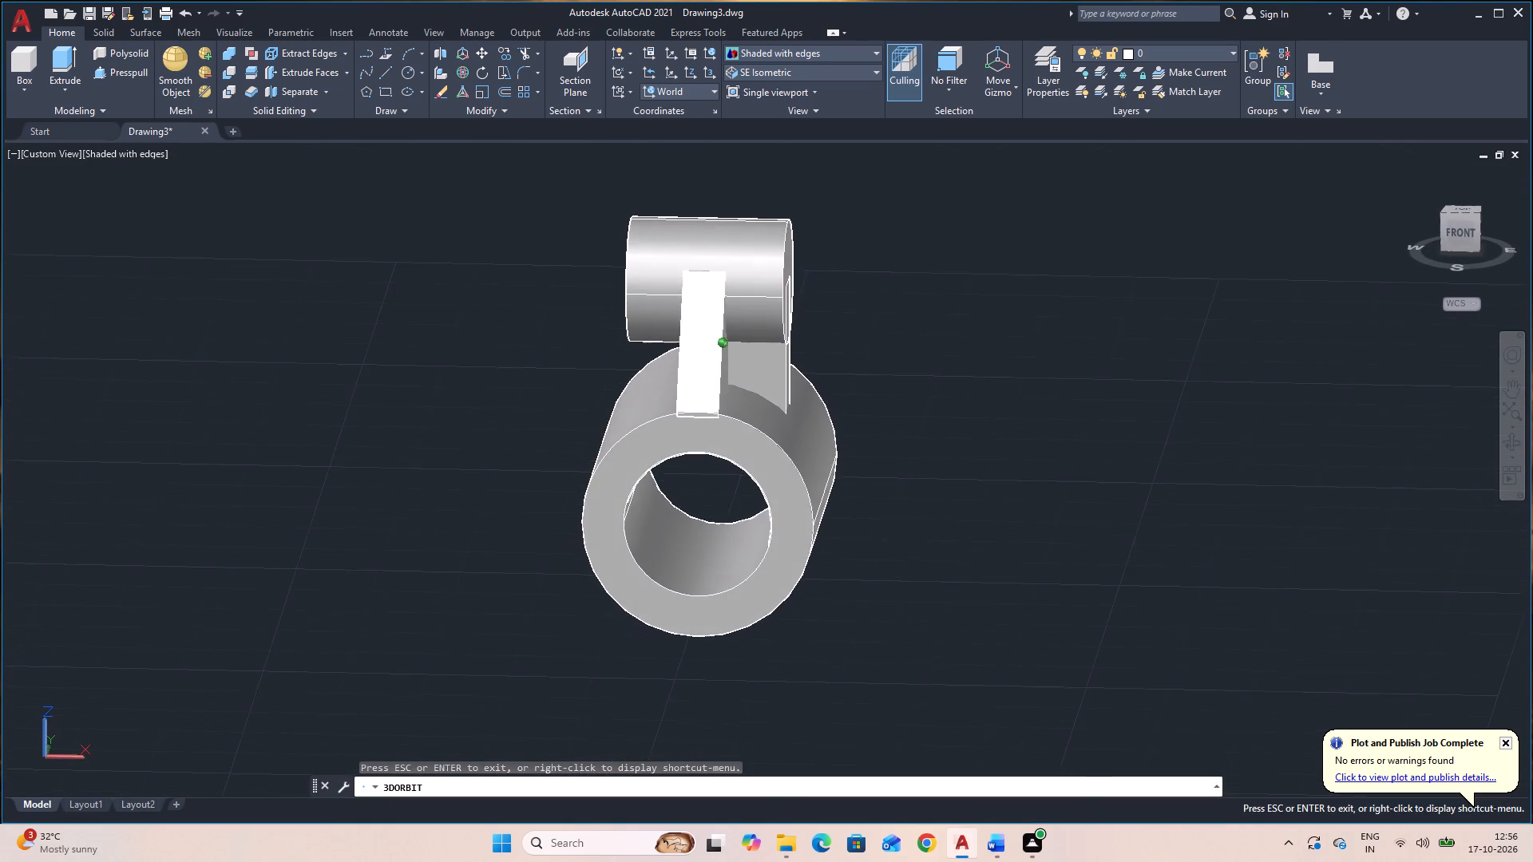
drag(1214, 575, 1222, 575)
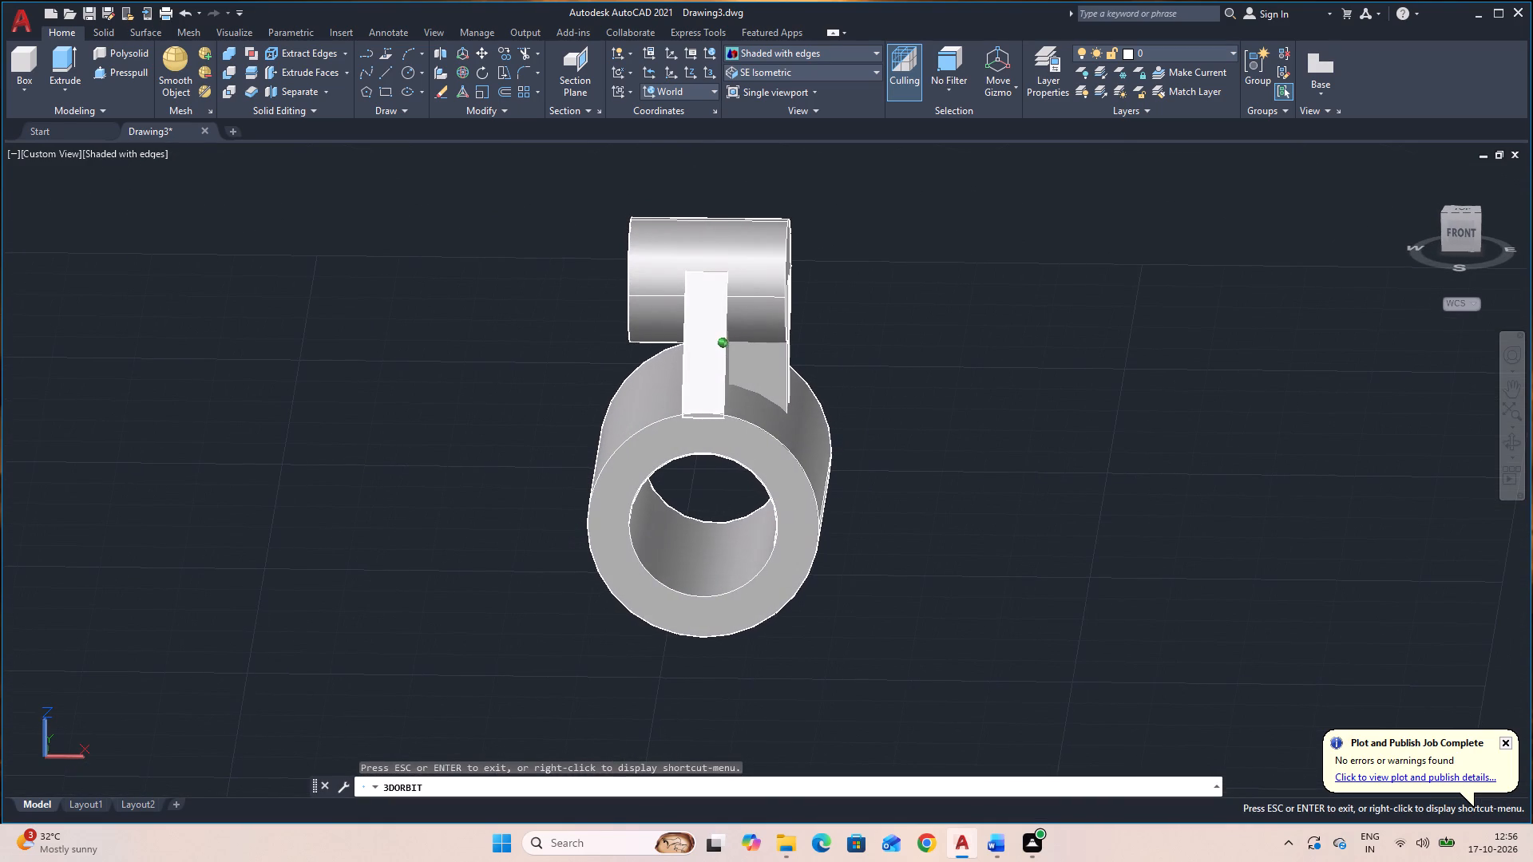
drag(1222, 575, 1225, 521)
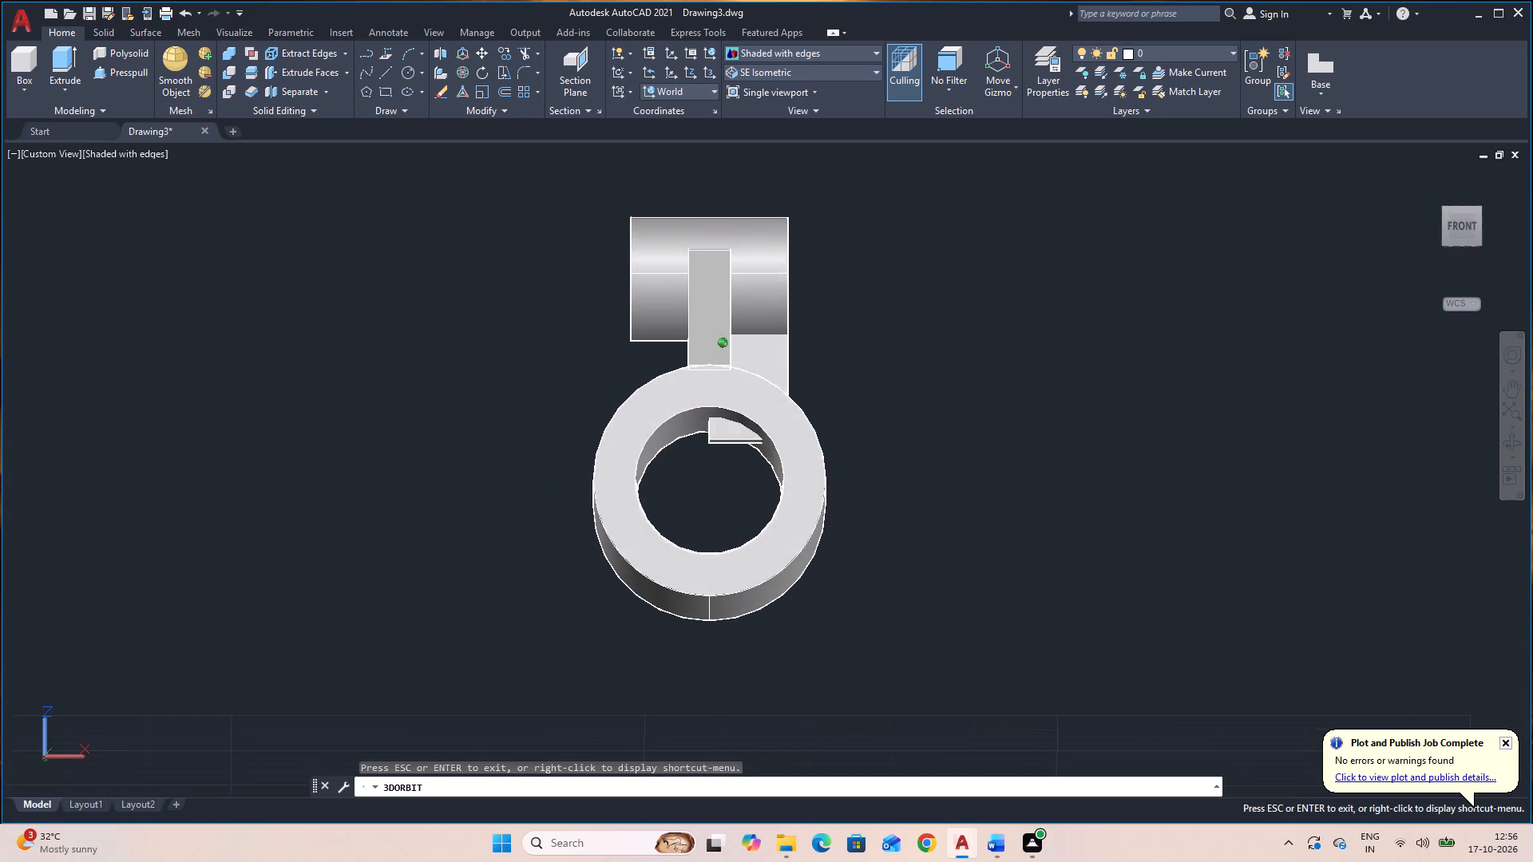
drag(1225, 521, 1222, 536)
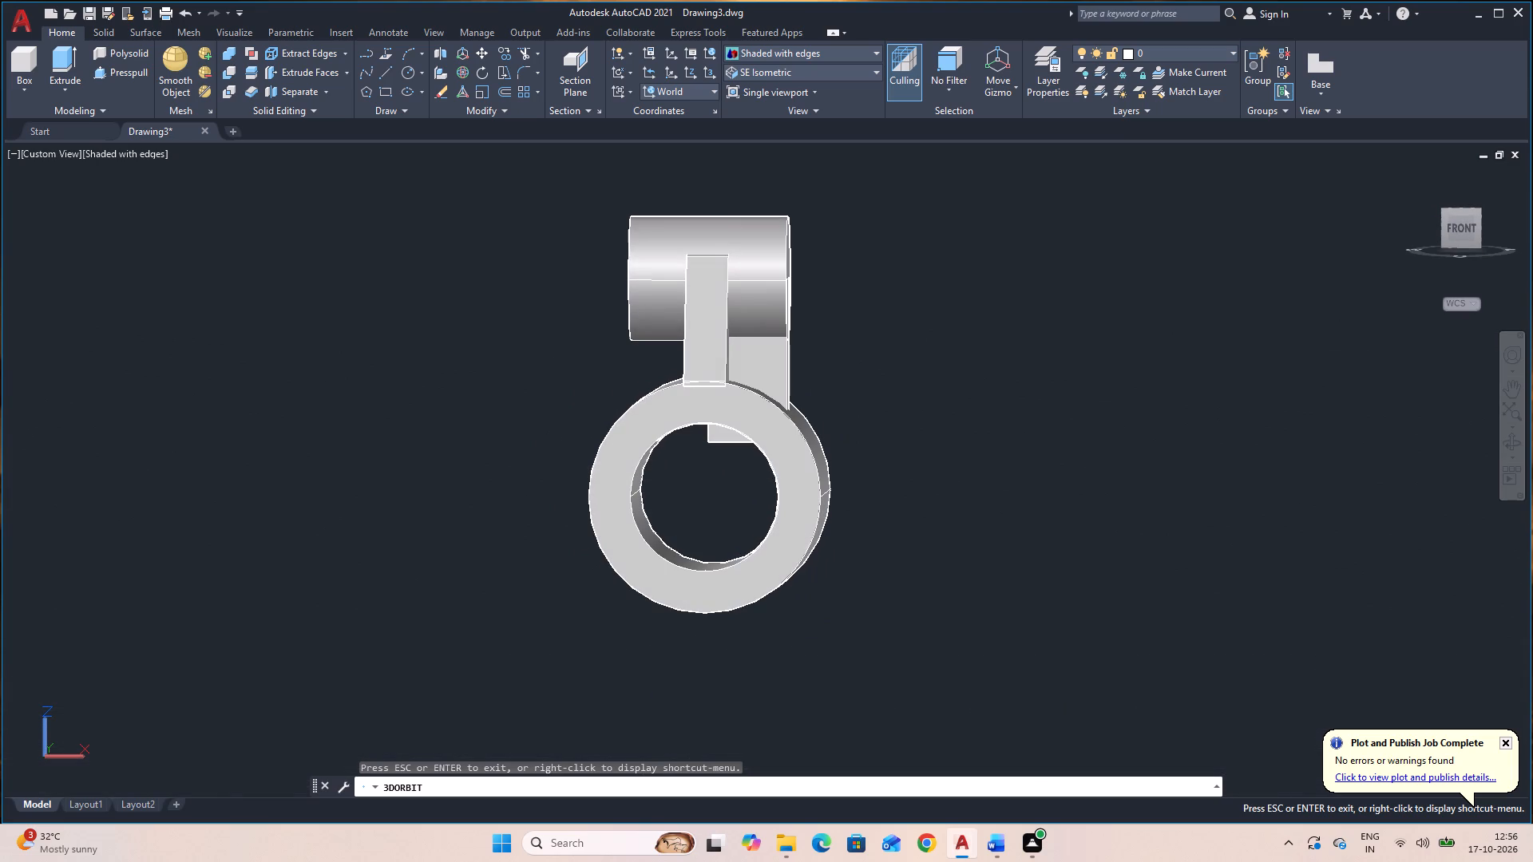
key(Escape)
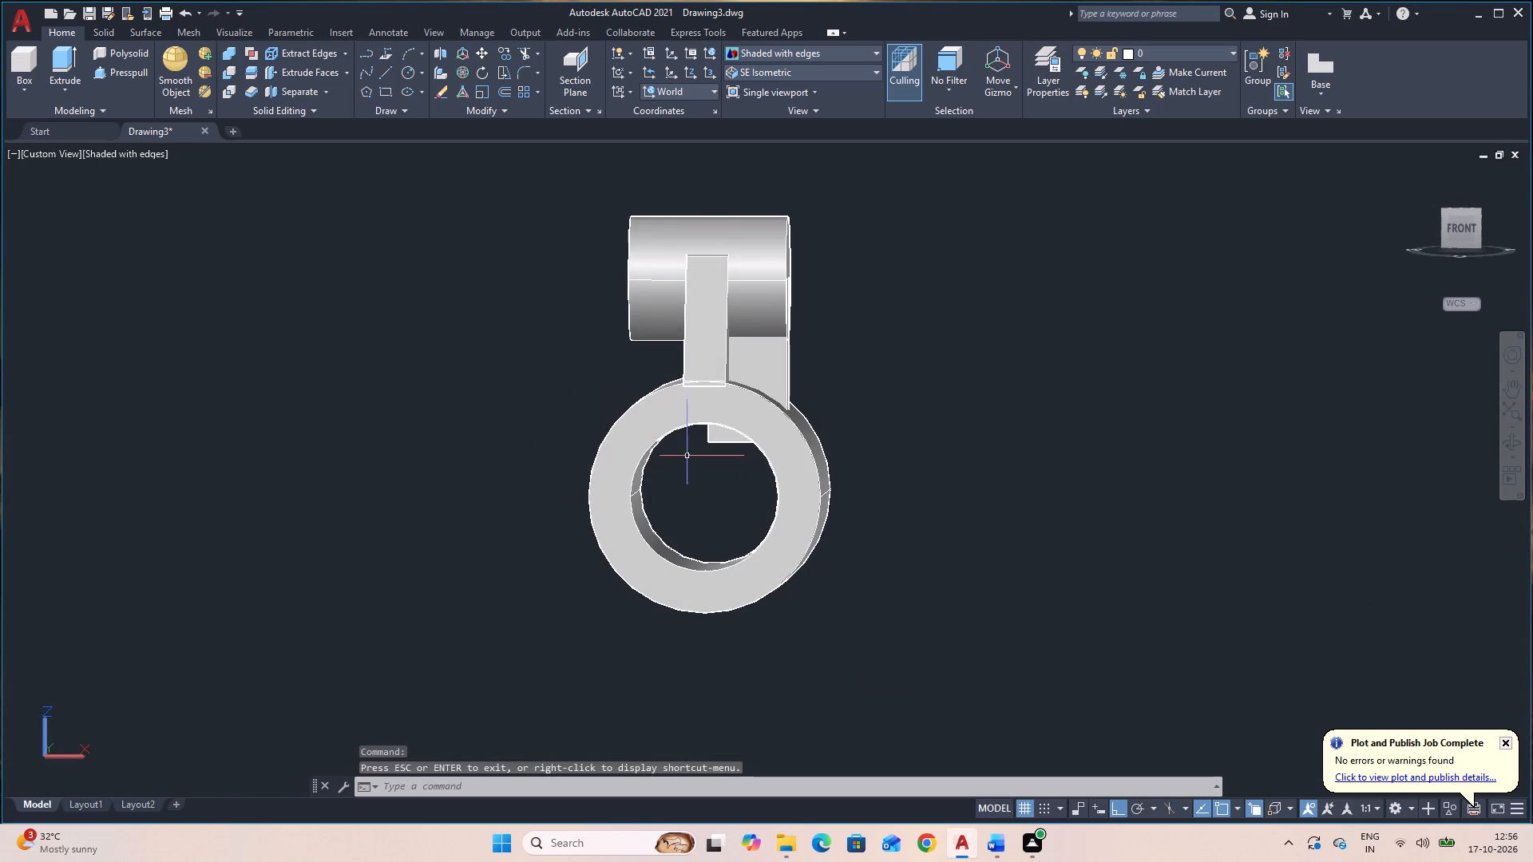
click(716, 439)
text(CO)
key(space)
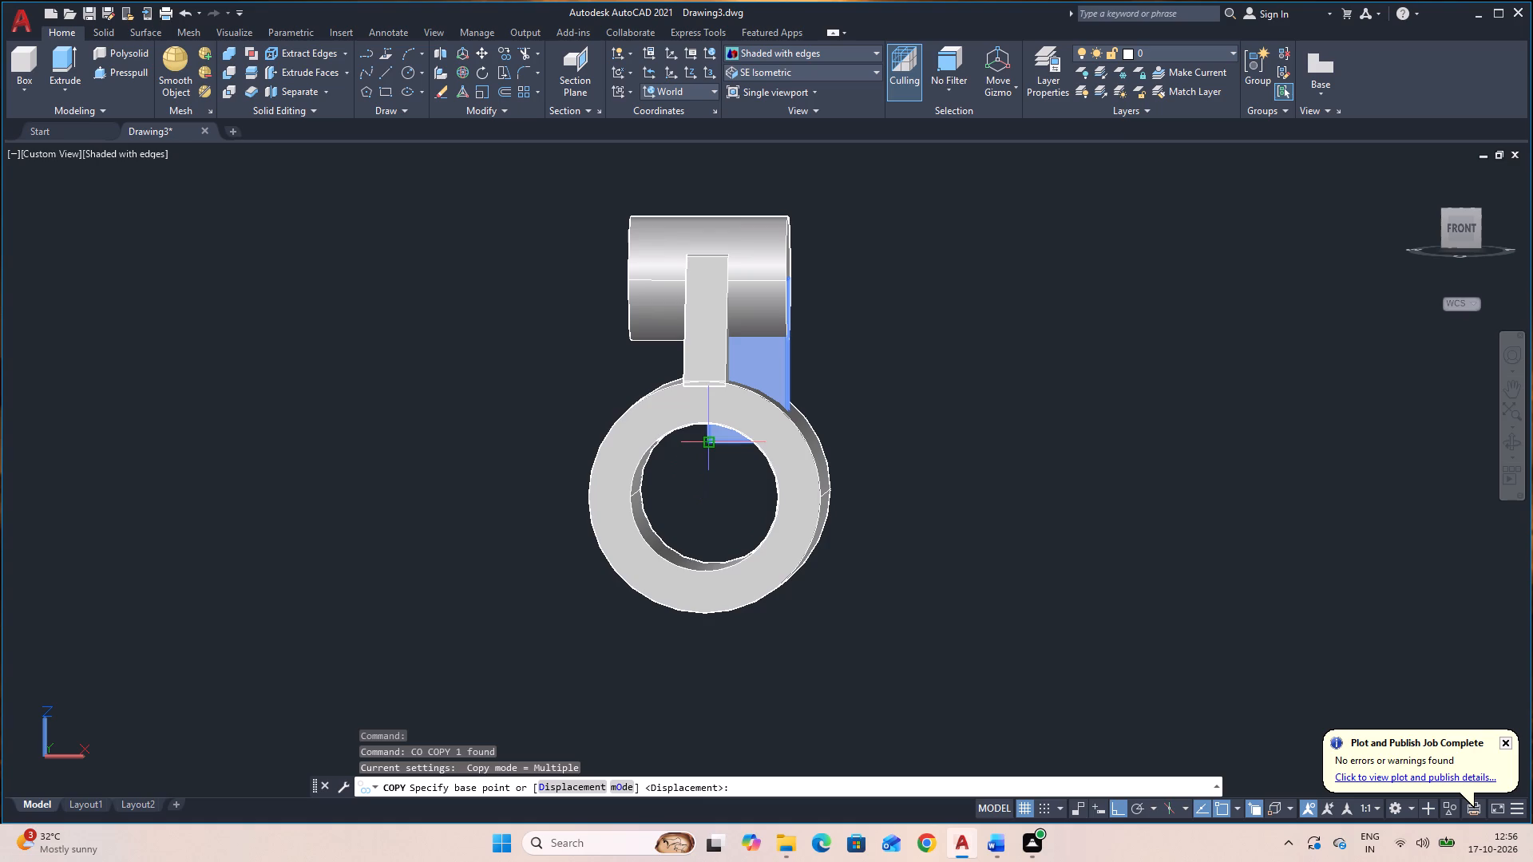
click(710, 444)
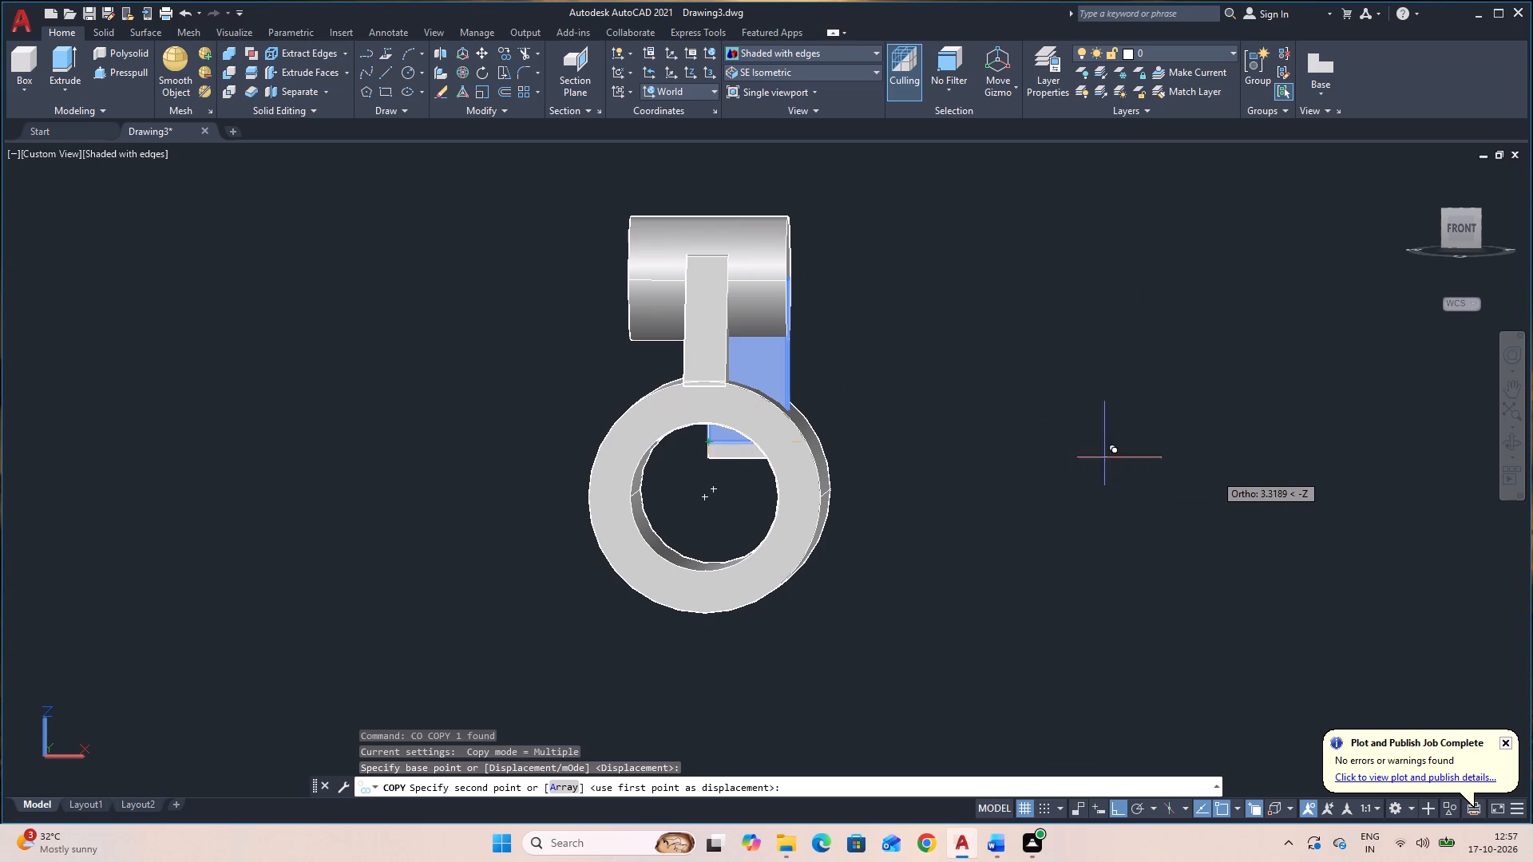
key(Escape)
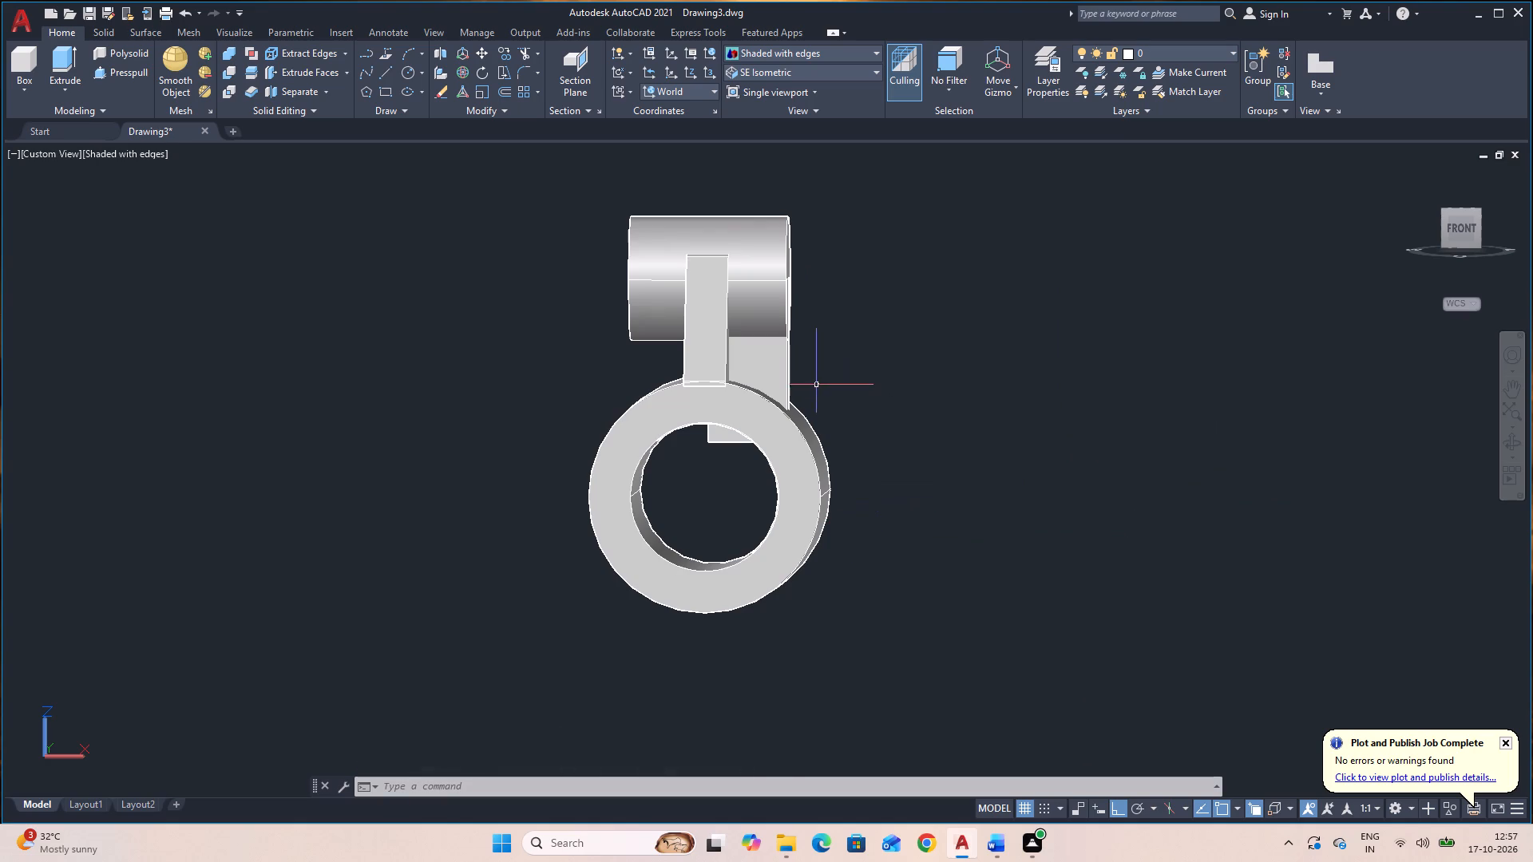
Examine the new box and how it meets both cylinders from the side, front and below.
click(1519, 442)
drag(1347, 494, 1159, 513)
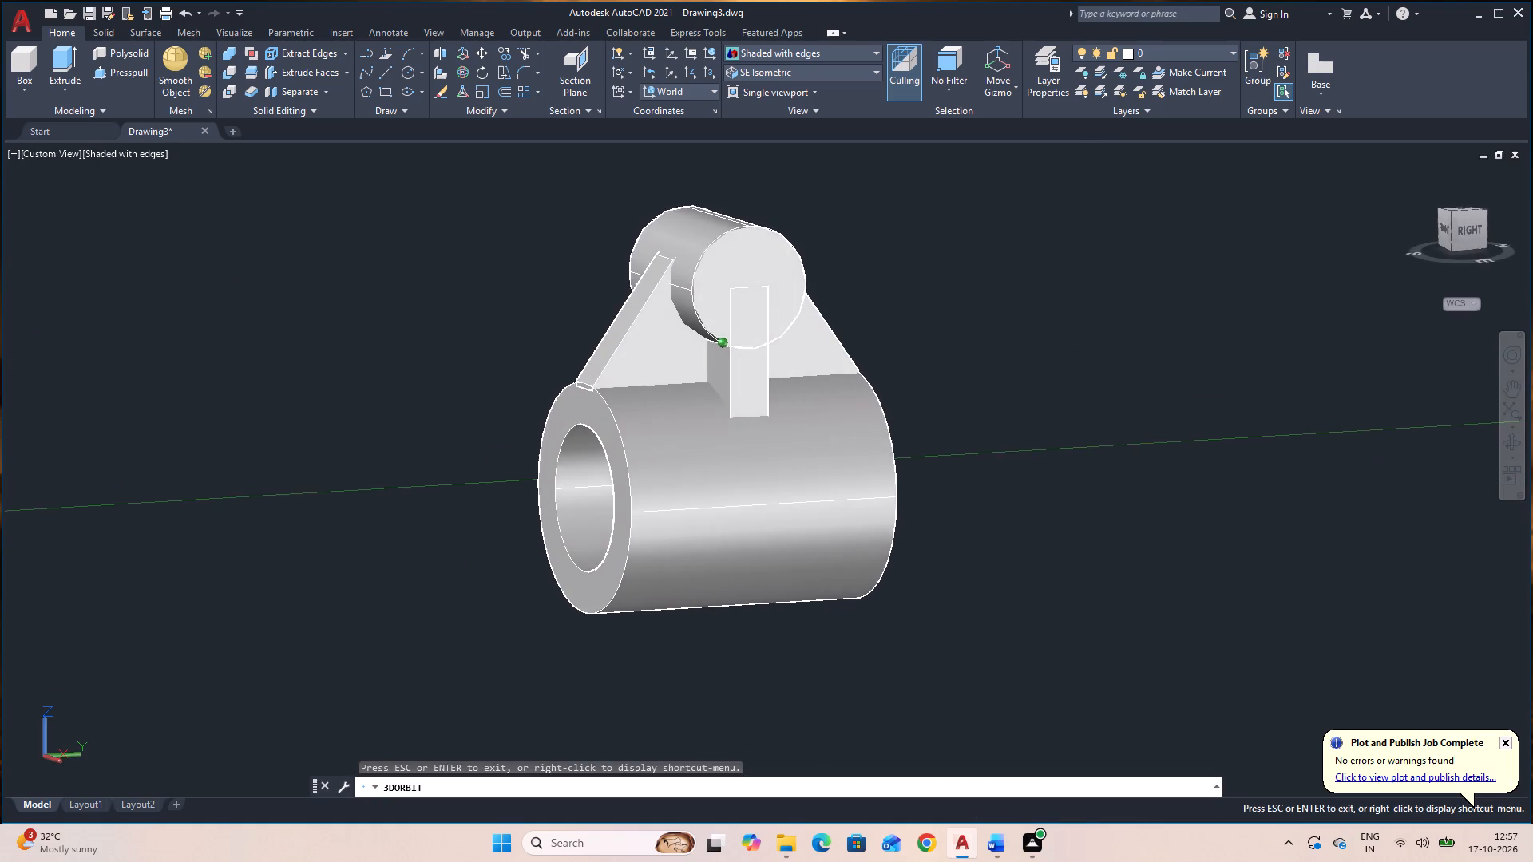
drag(1159, 513, 1180, 529)
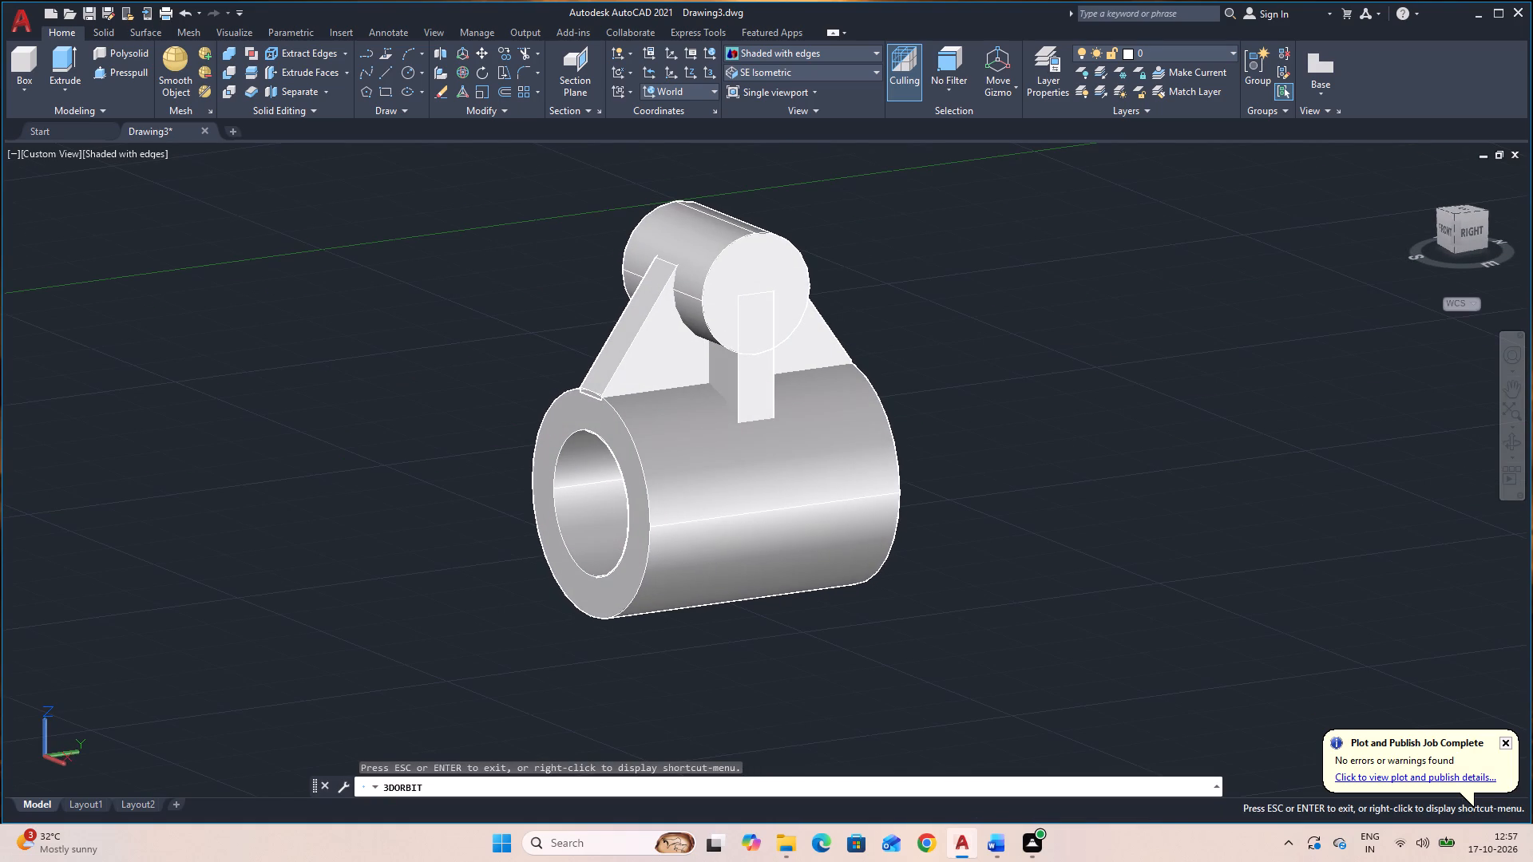
drag(1184, 572, 1329, 553)
drag(1166, 587, 1307, 577)
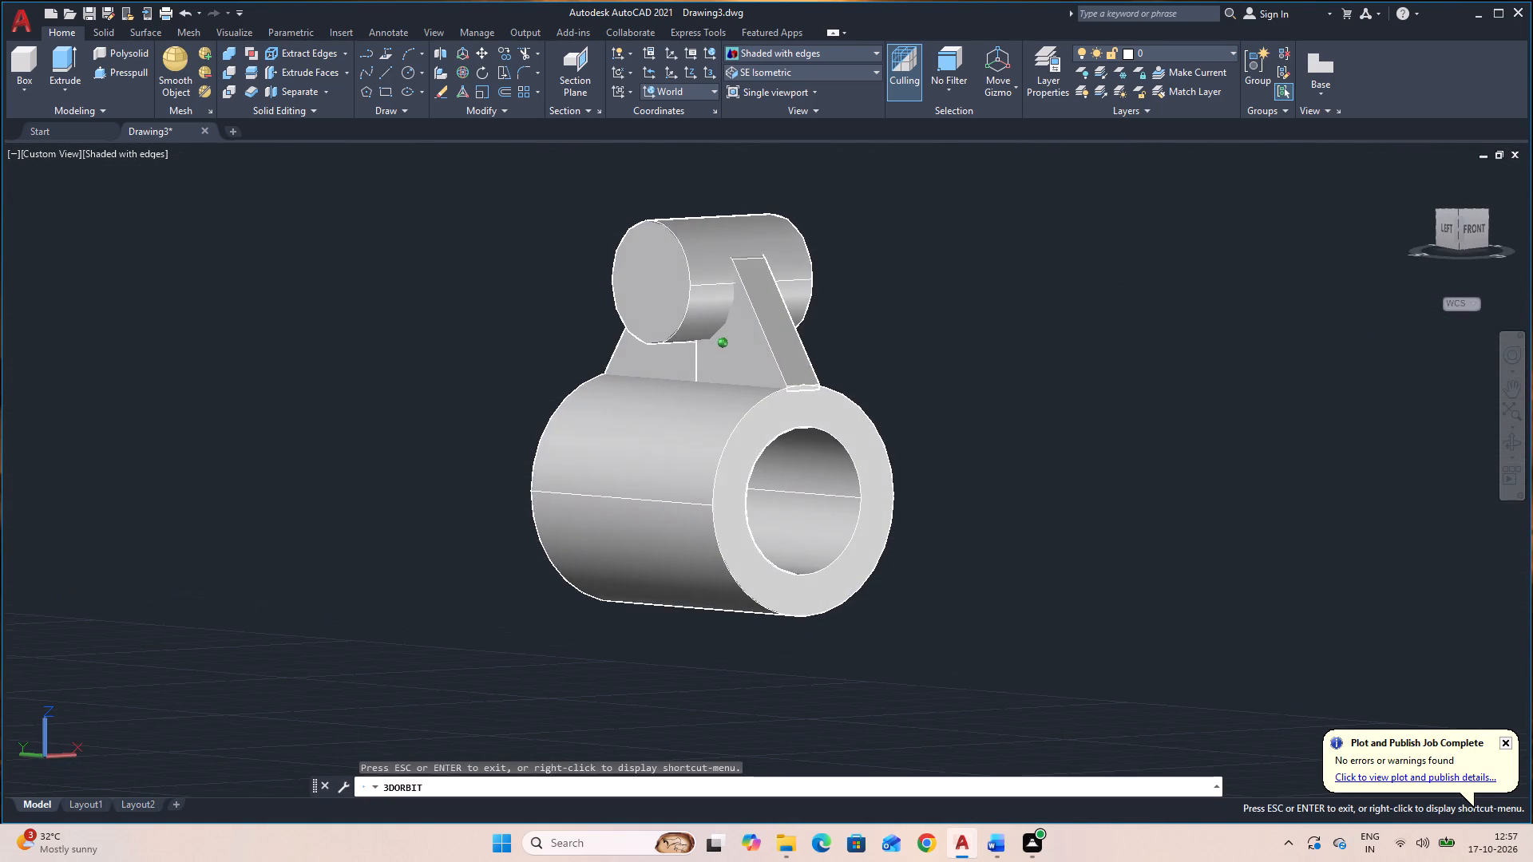
drag(1307, 577, 1187, 549)
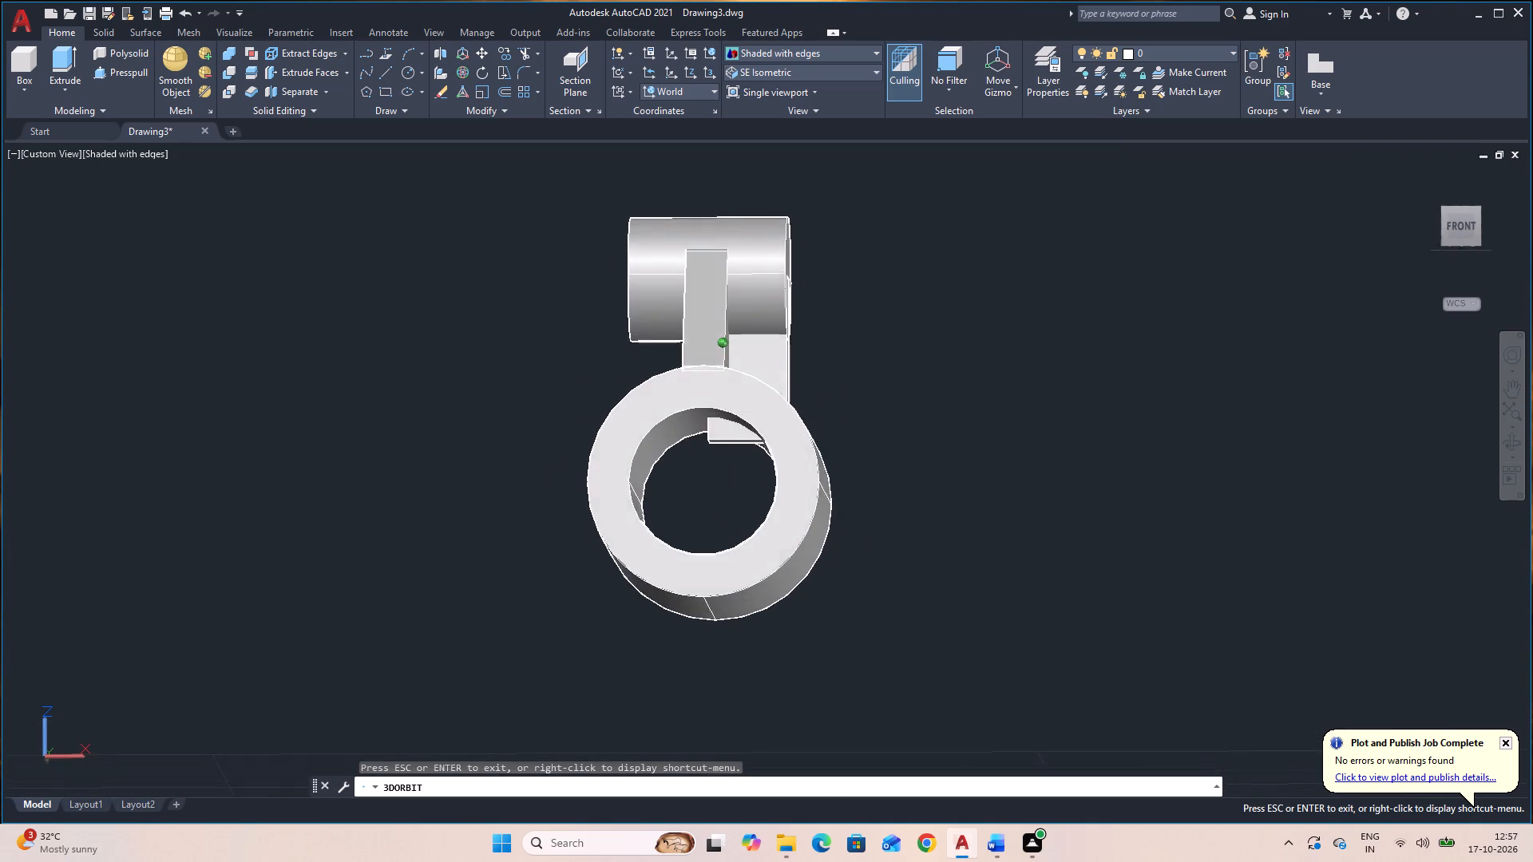
drag(1187, 549, 1176, 504)
click(1176, 504)
drag(1176, 504, 980, 626)
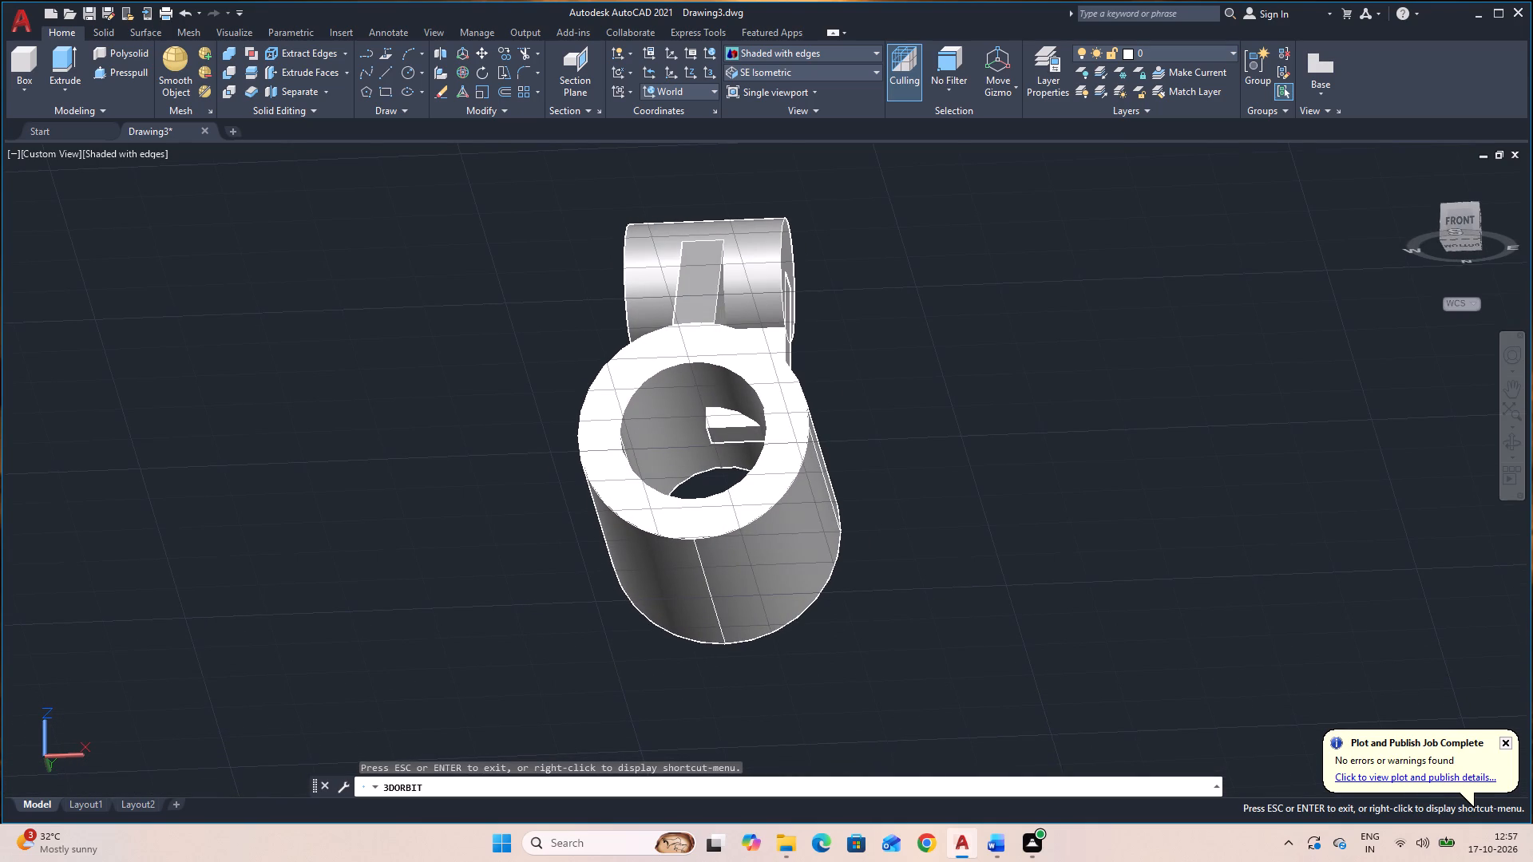
drag(980, 626, 945, 631)
drag(896, 515, 901, 623)
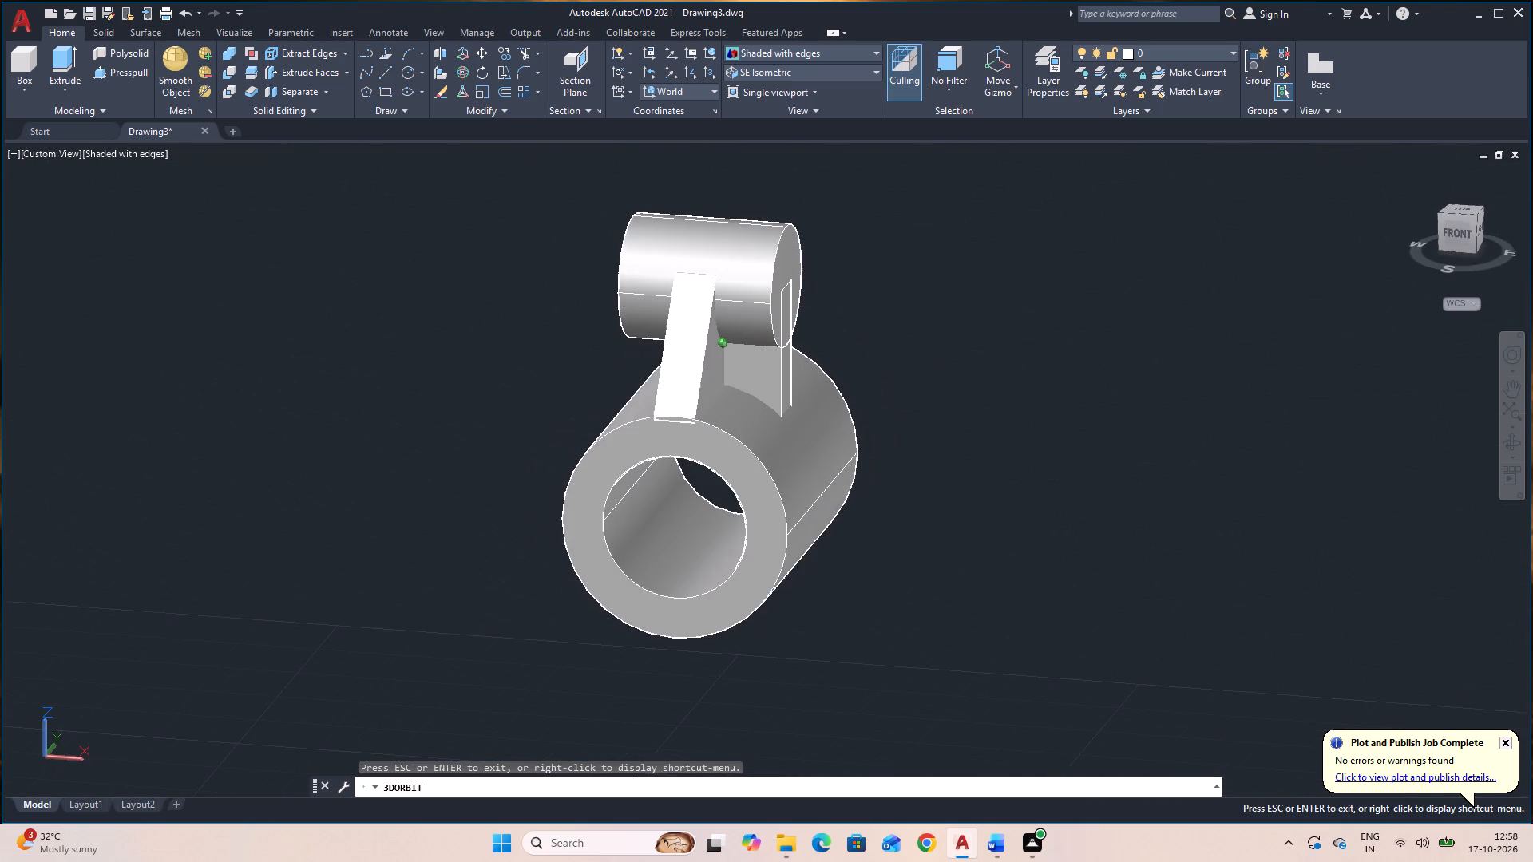
drag(901, 623, 935, 603)
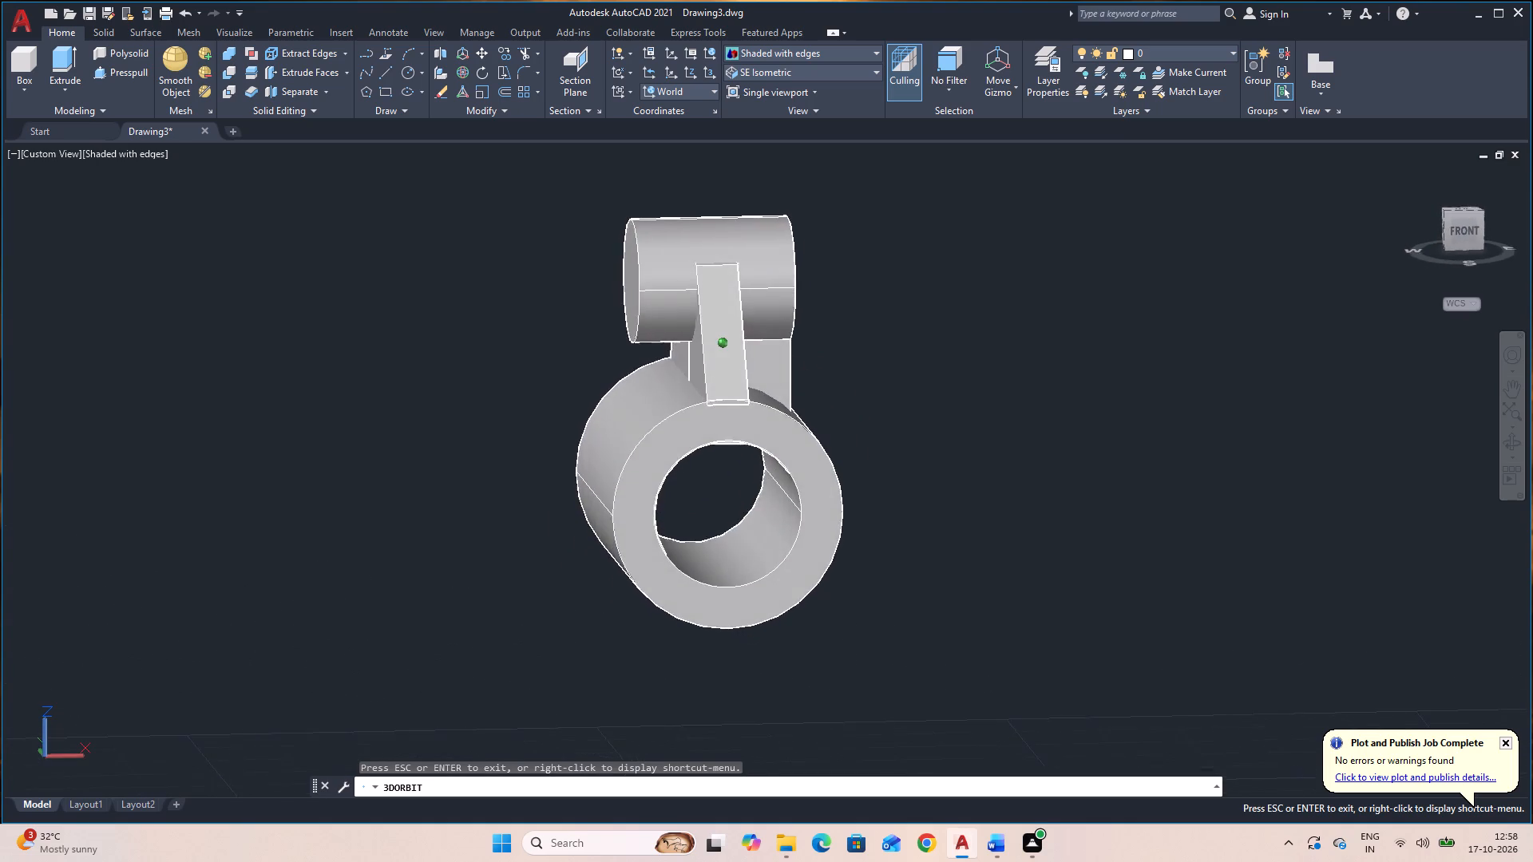
drag(935, 603, 910, 569)
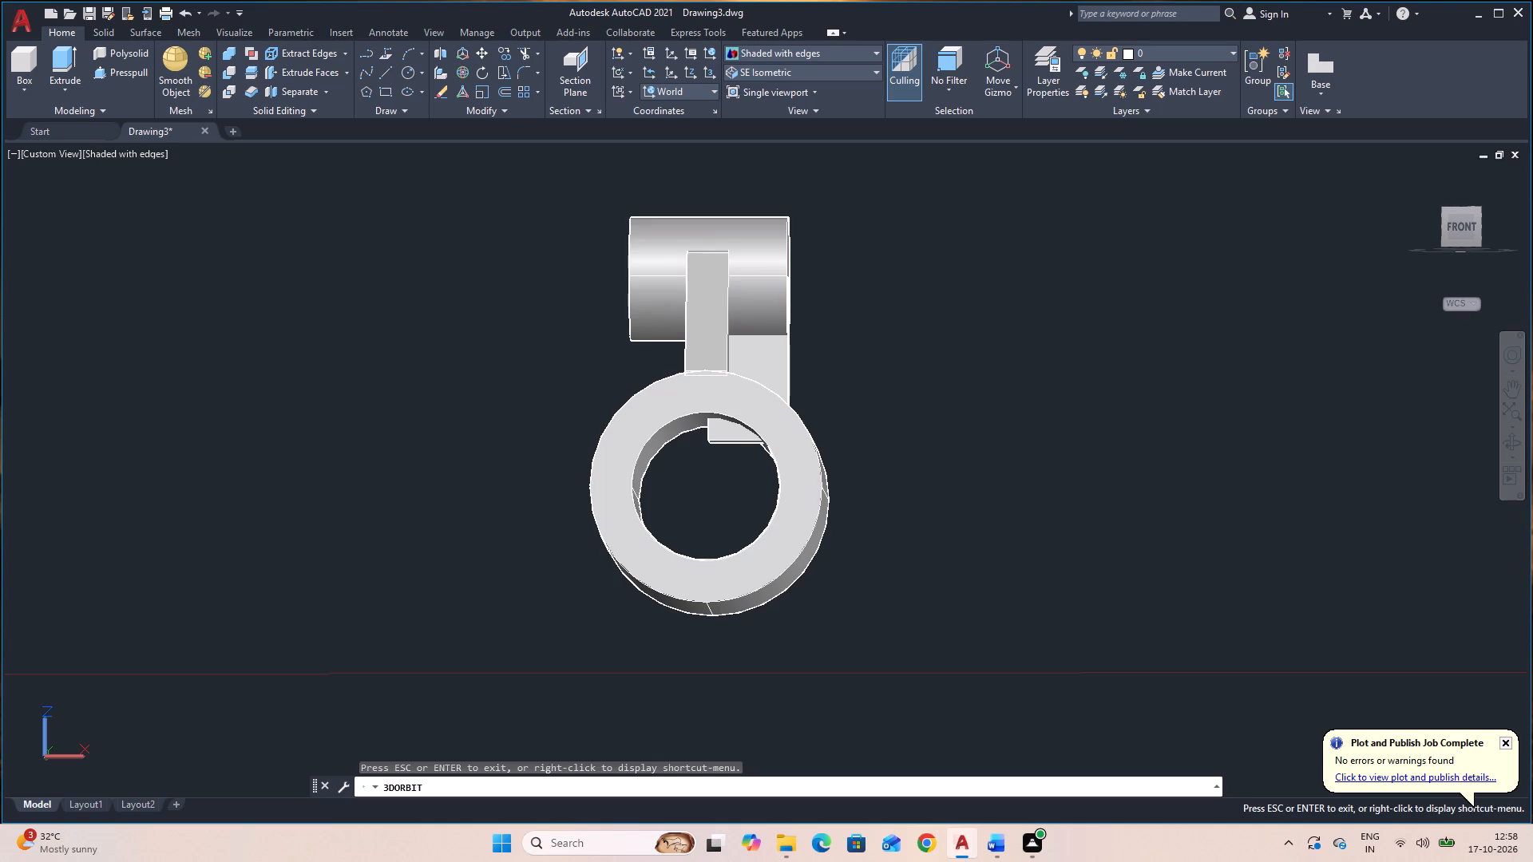
key(Escape)
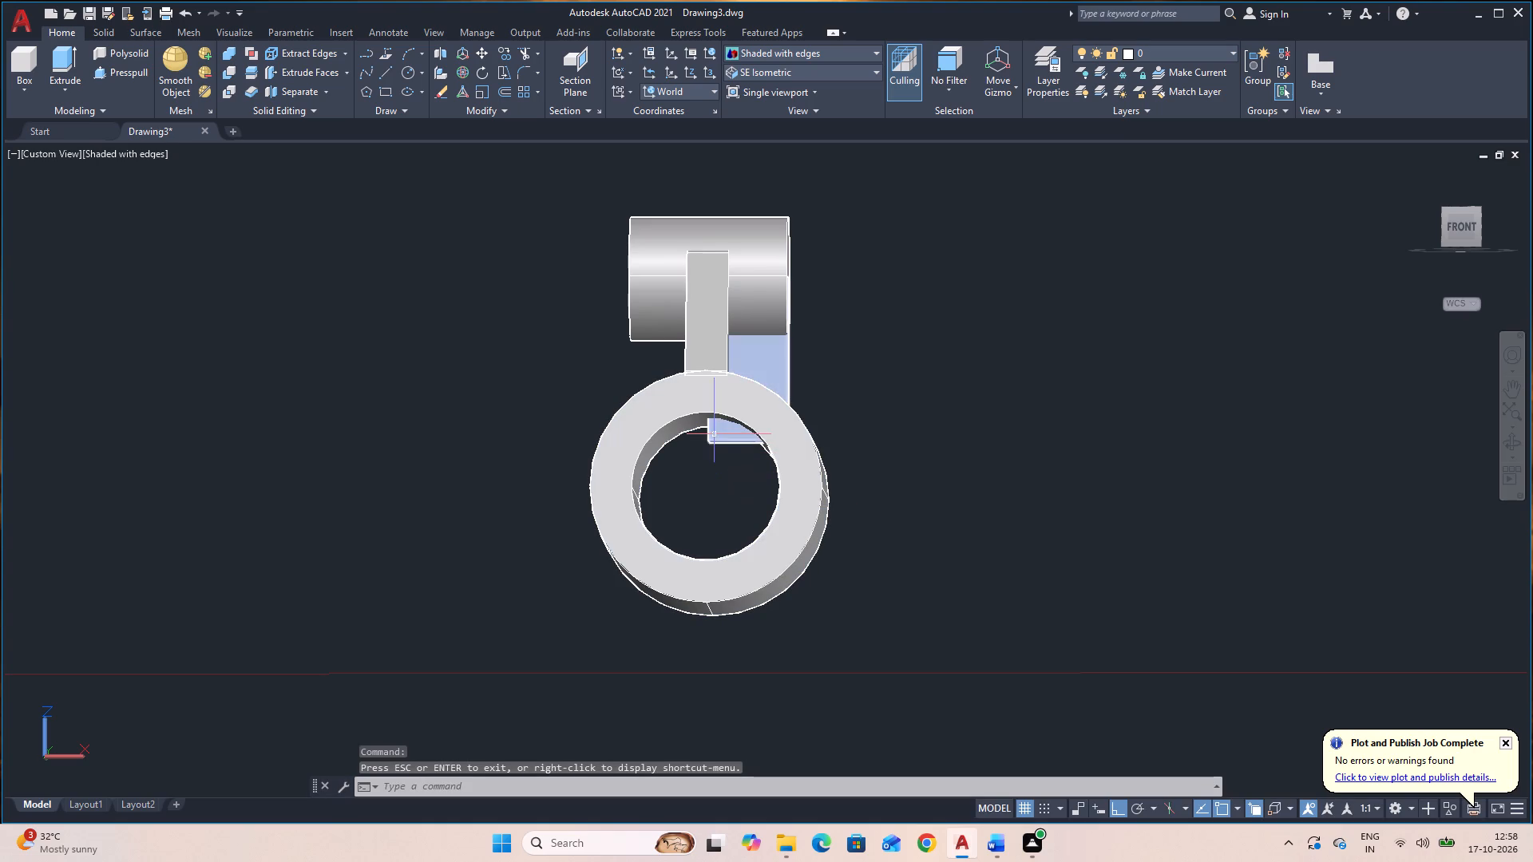
Copy the box 9.5 along the cross cylinder's axis toward its opposite end, using the box's inner bottom corner as base point.
click(715, 435)
text(CO)
key(space)
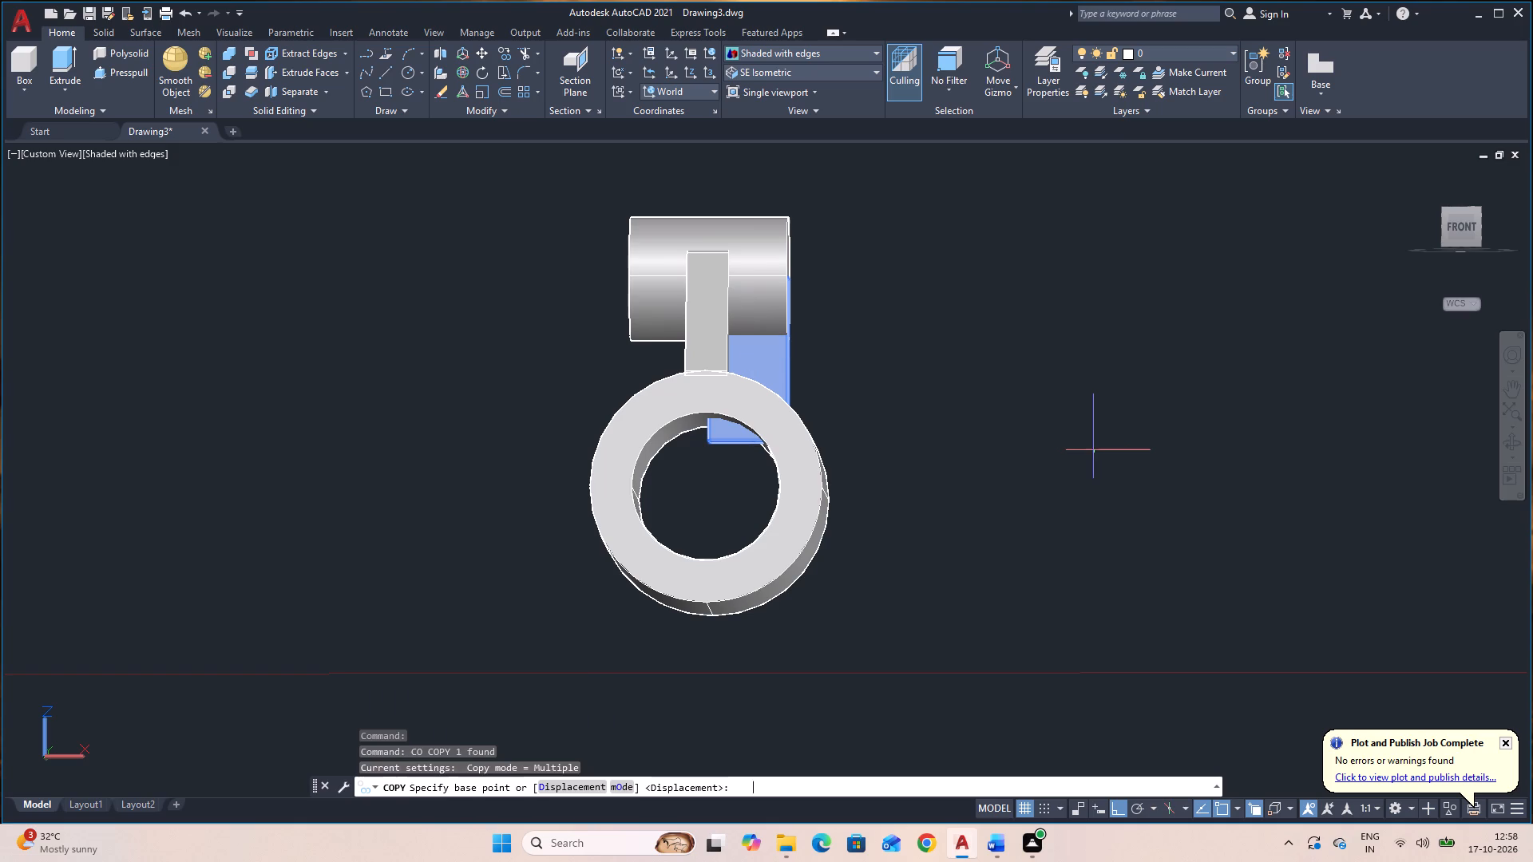
click(710, 439)
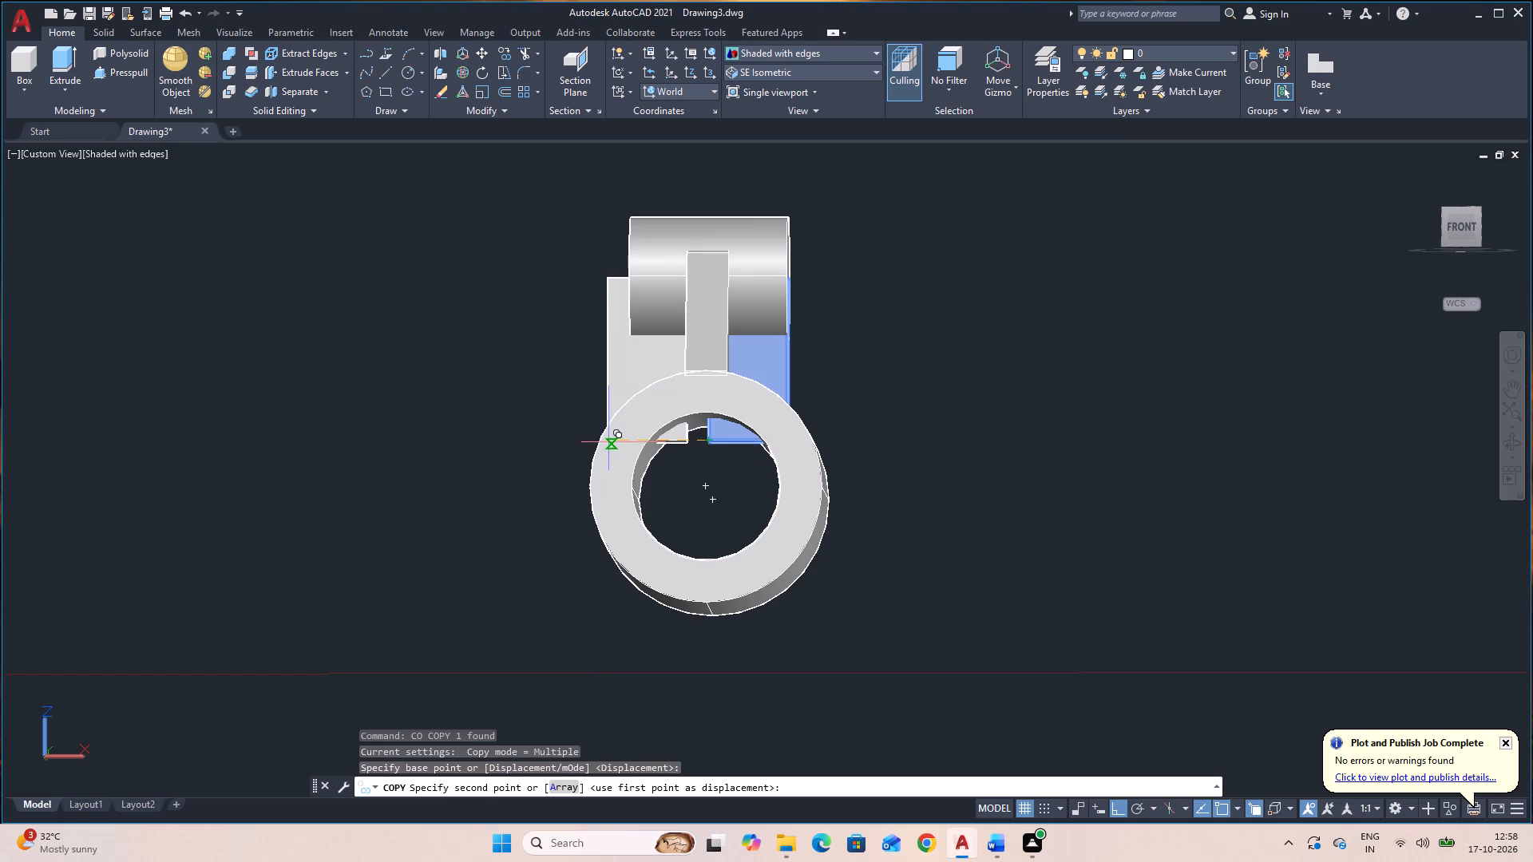
text(9.5)
key(Return)
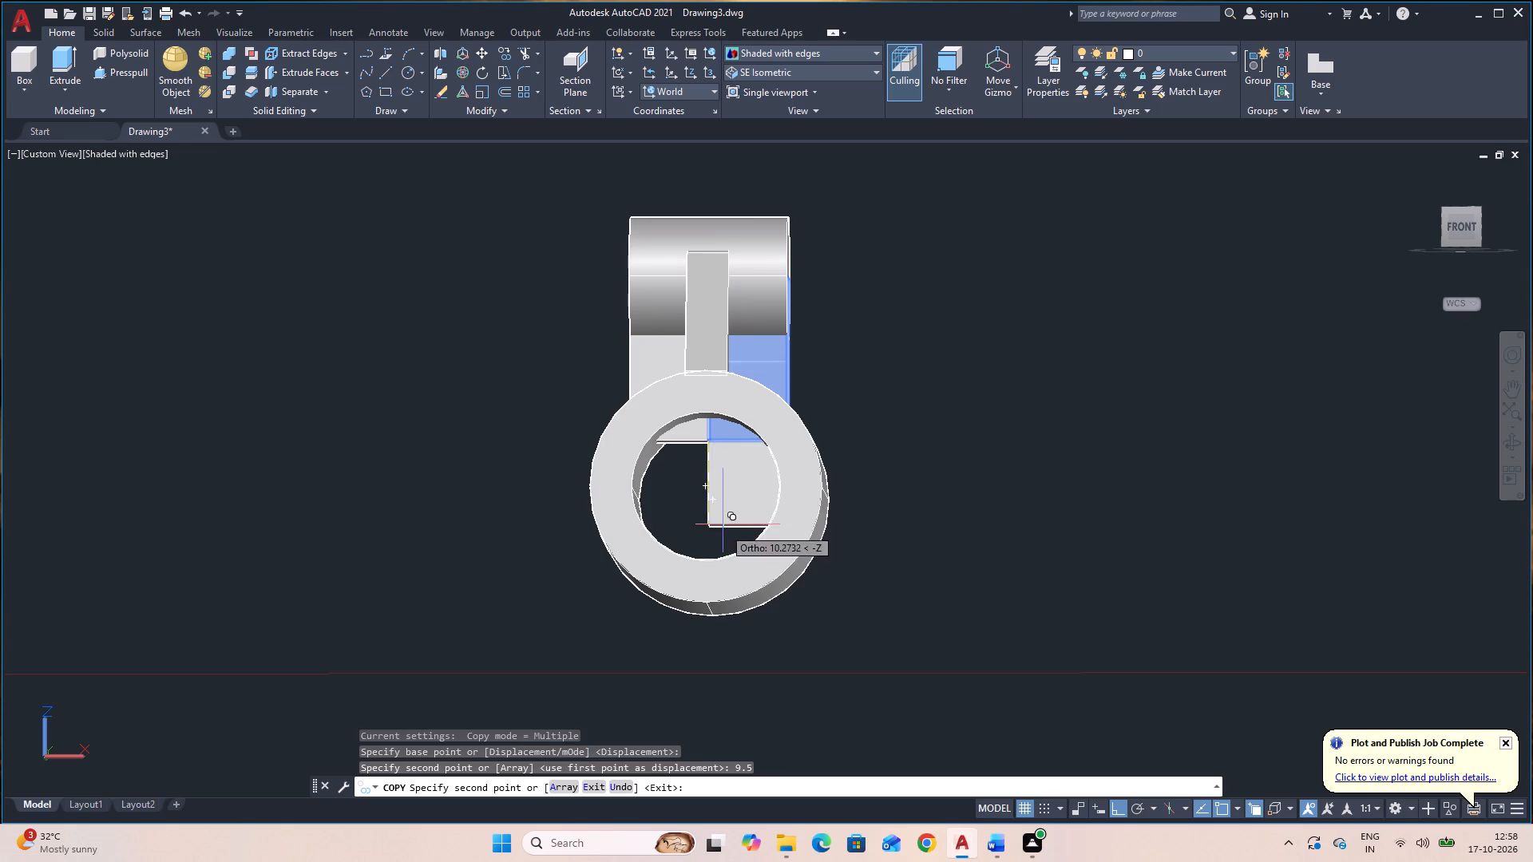
key(Escape)
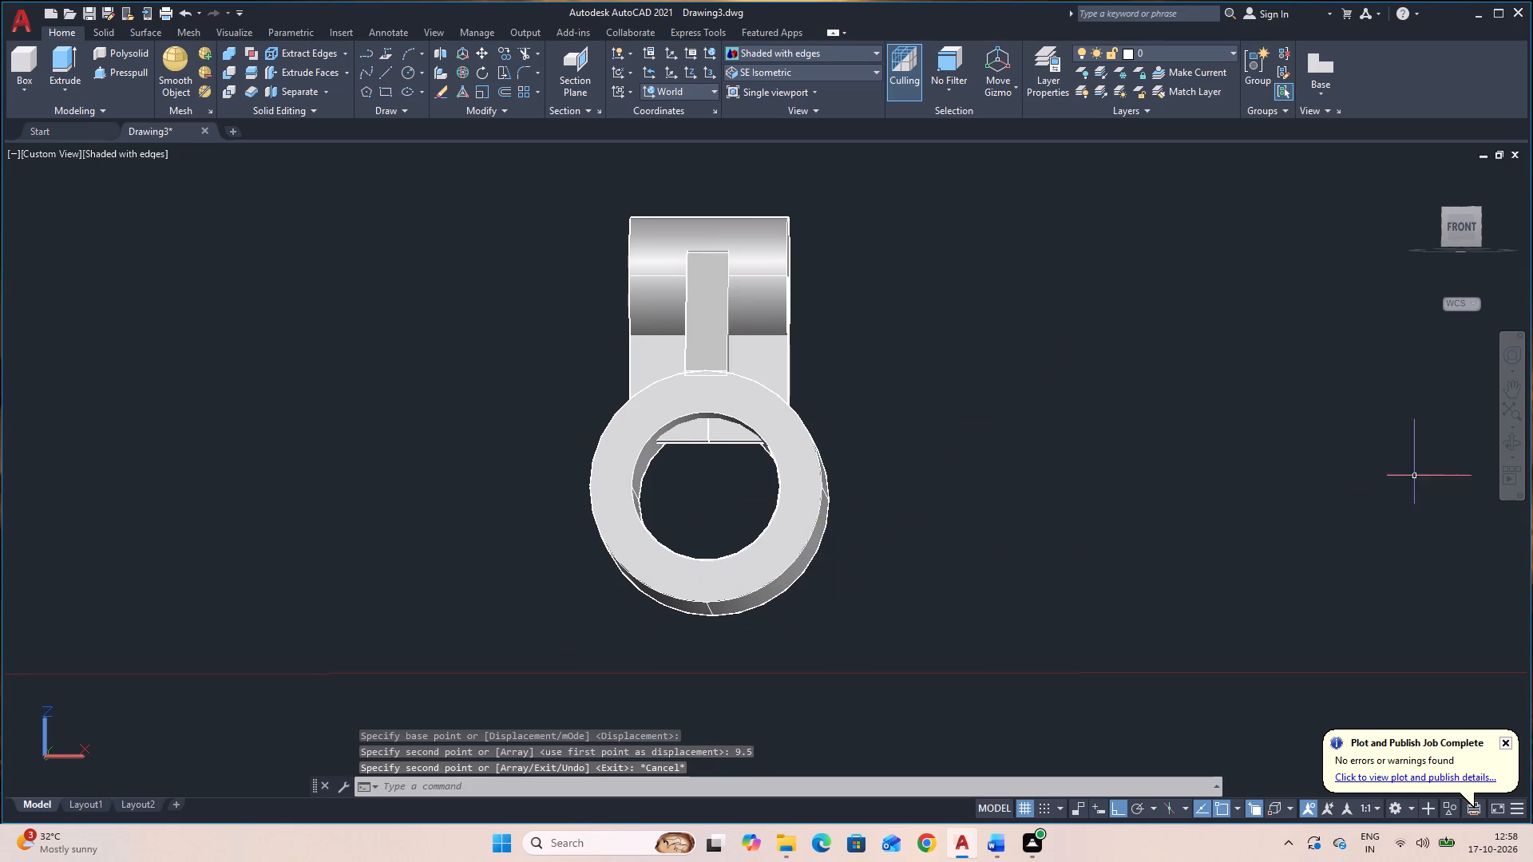
Examine how the copied box and the ribs meet the hollow cylinder's bore from the side and back.
click(1512, 444)
drag(1229, 502, 923, 489)
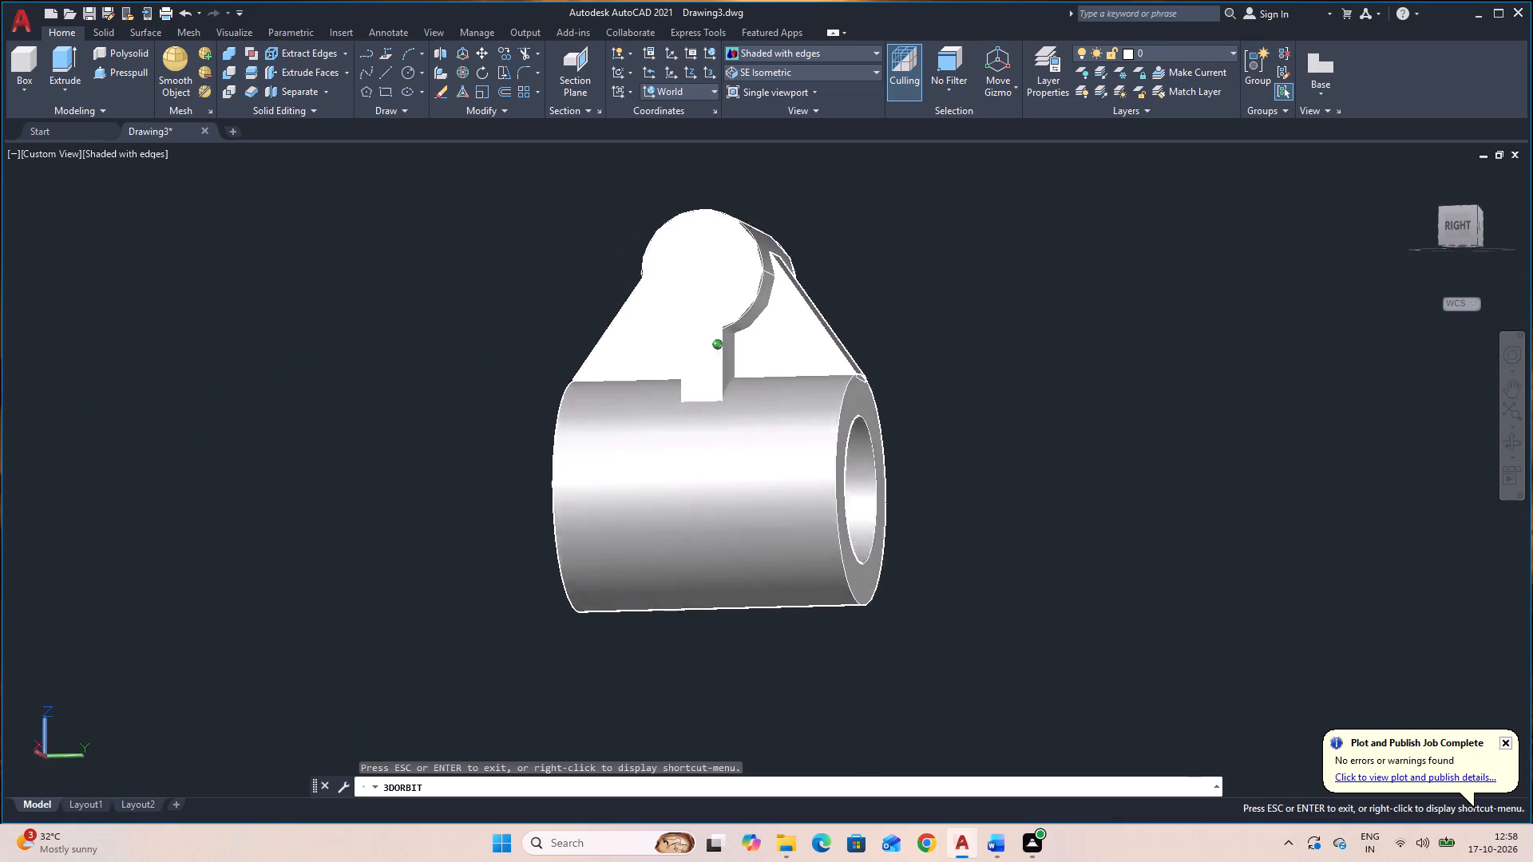
drag(923, 489, 709, 503)
drag(722, 474, 723, 464)
click(723, 449)
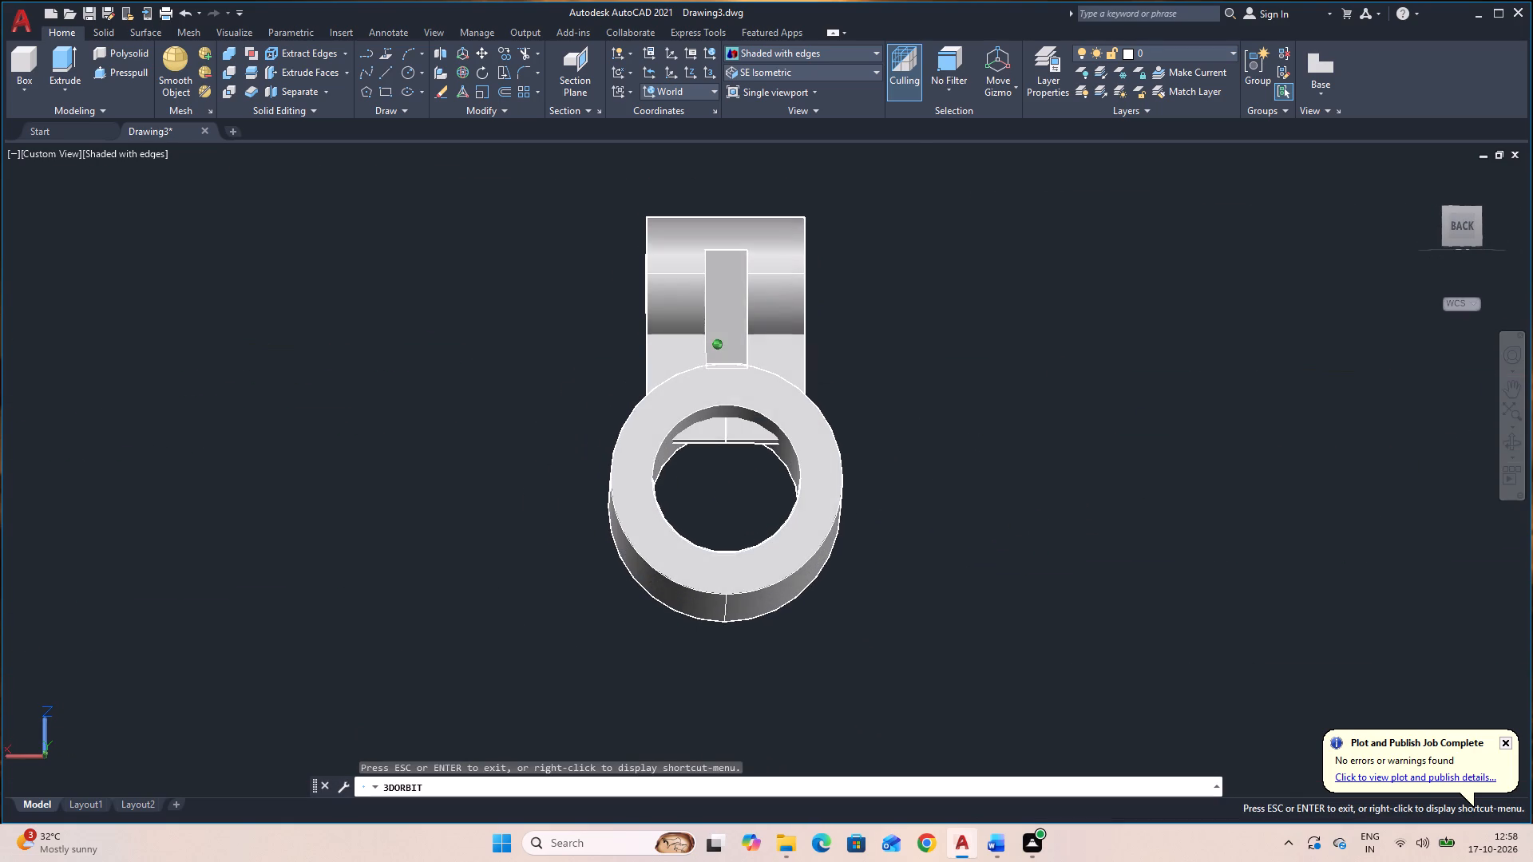
drag(908, 428, 898, 433)
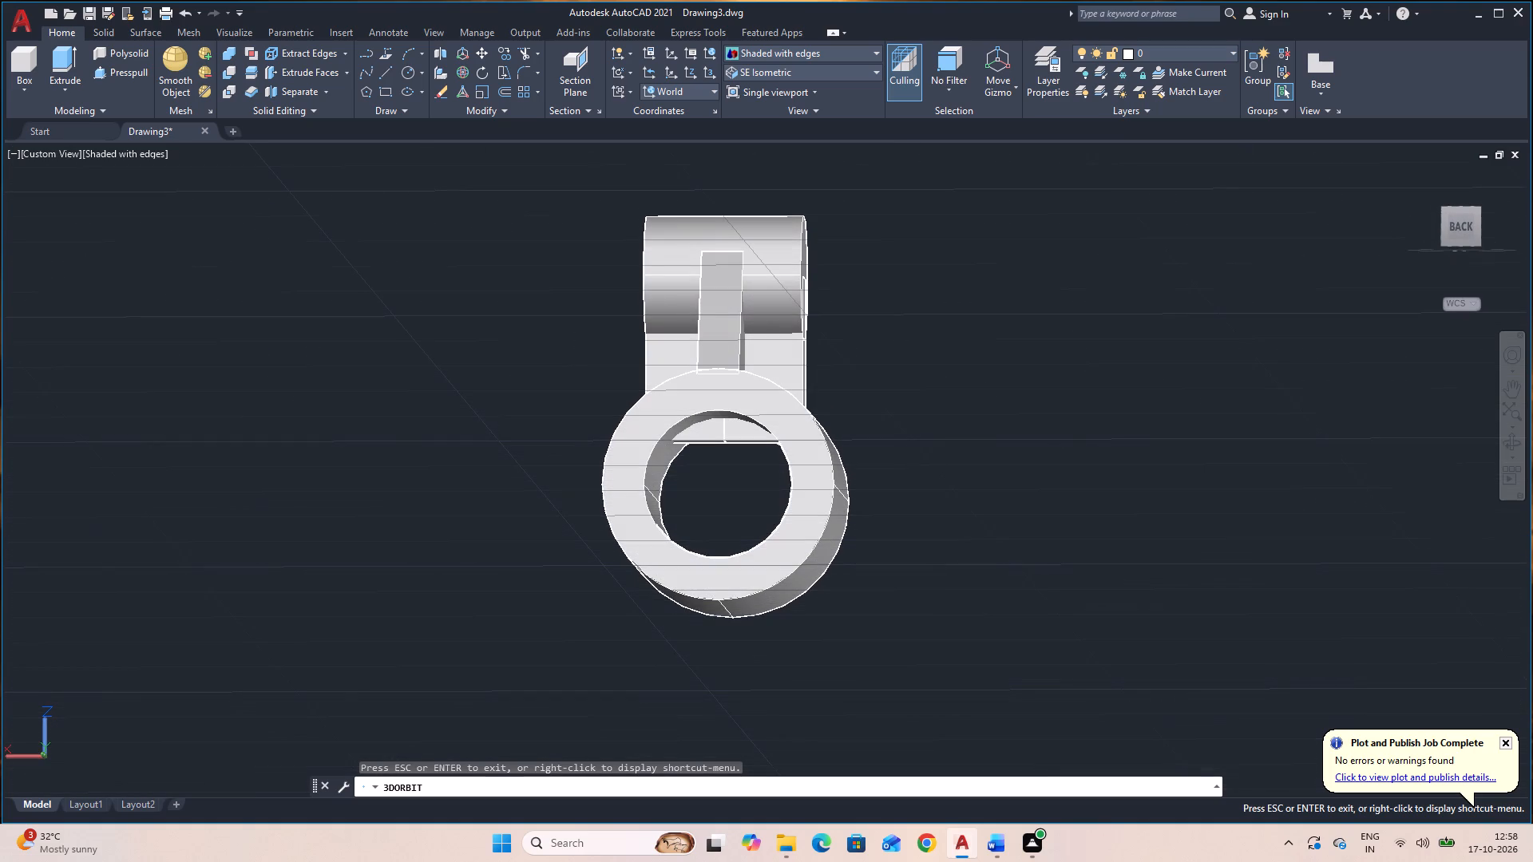
key(Escape)
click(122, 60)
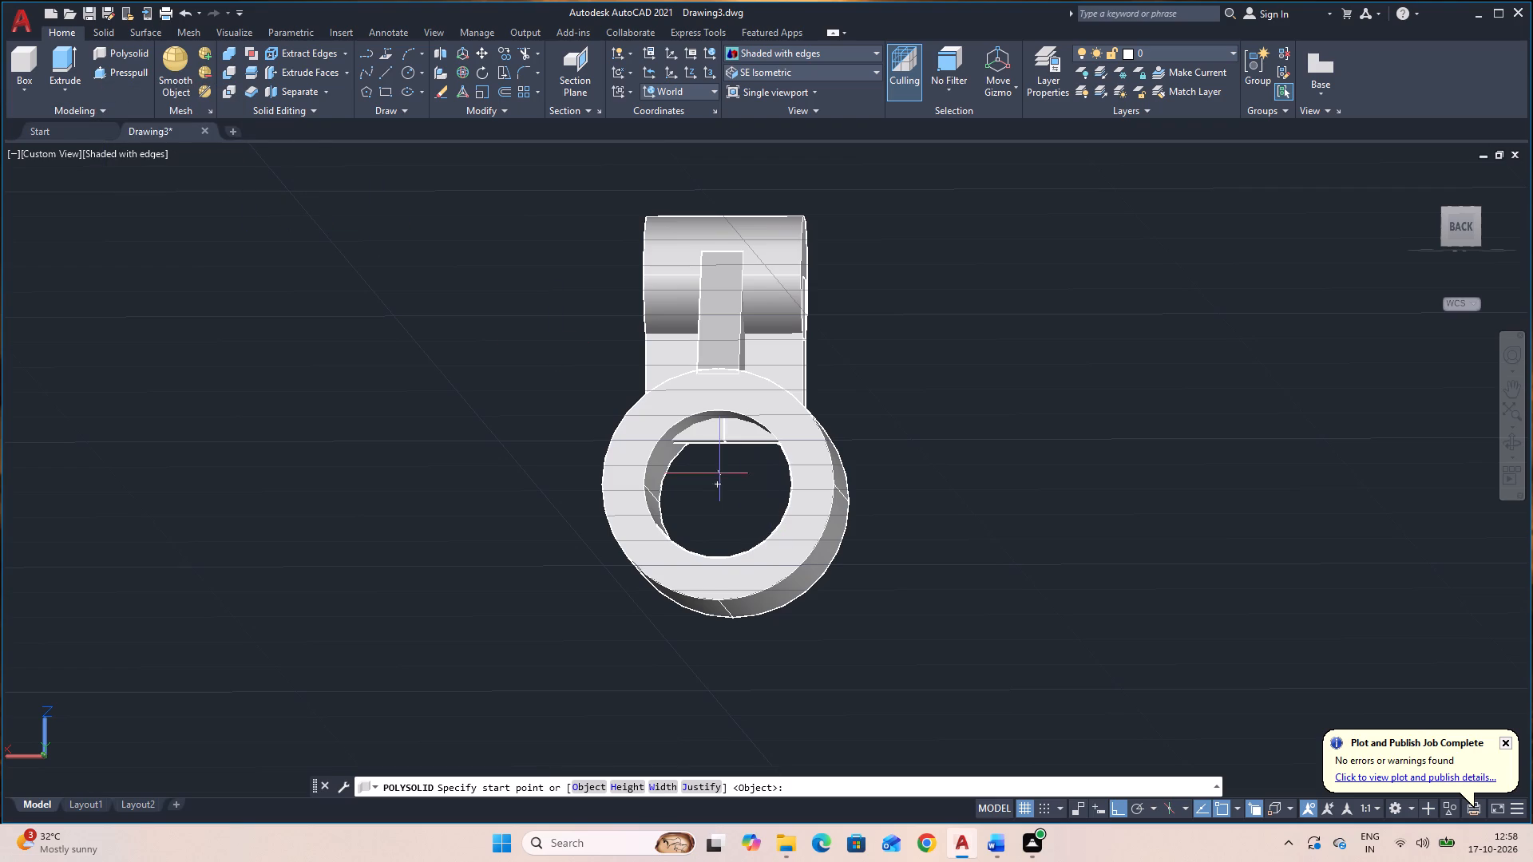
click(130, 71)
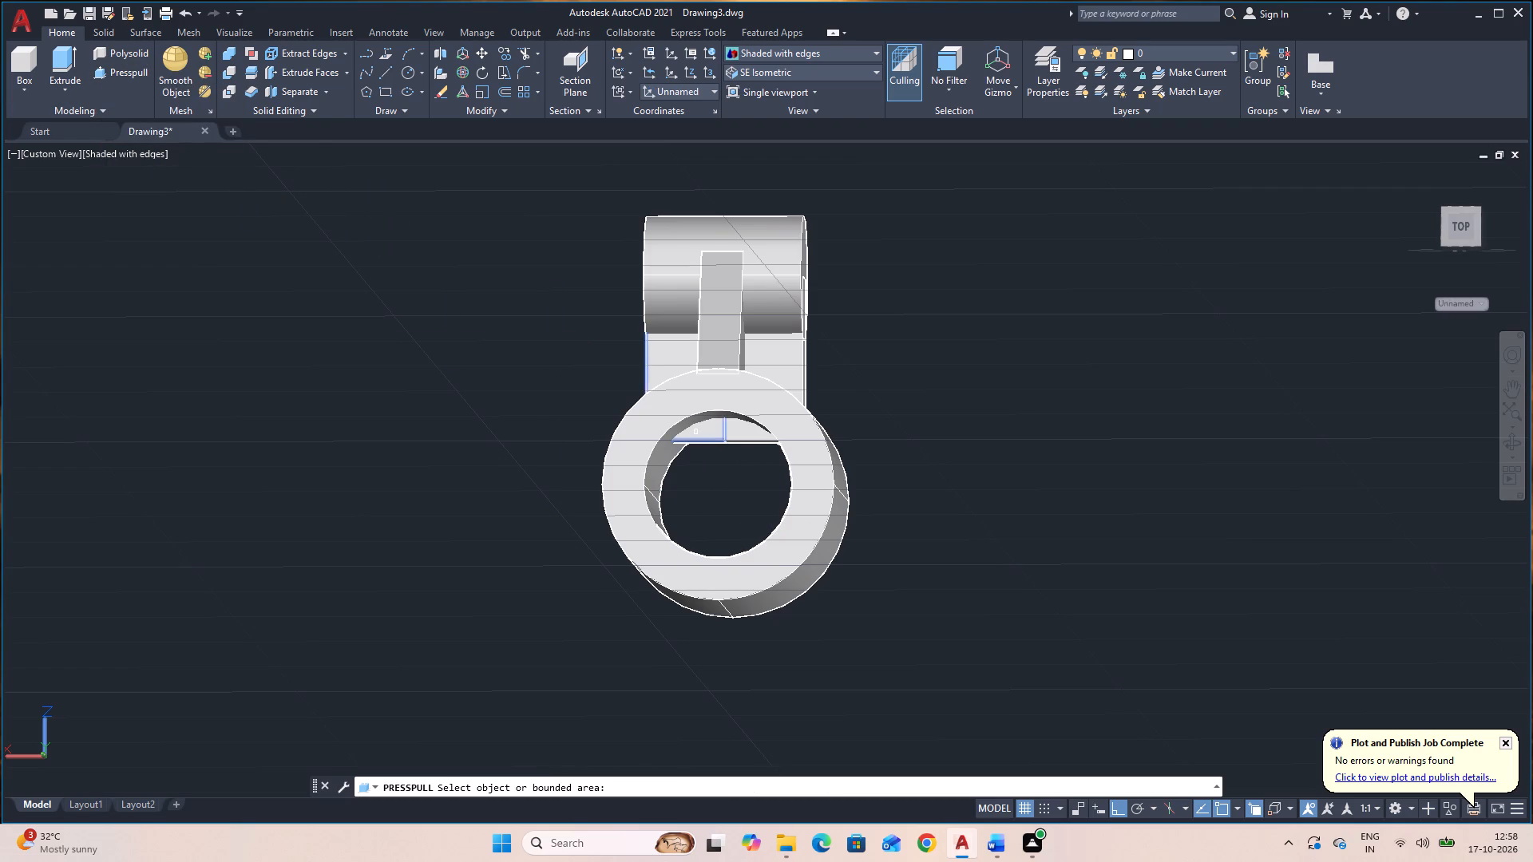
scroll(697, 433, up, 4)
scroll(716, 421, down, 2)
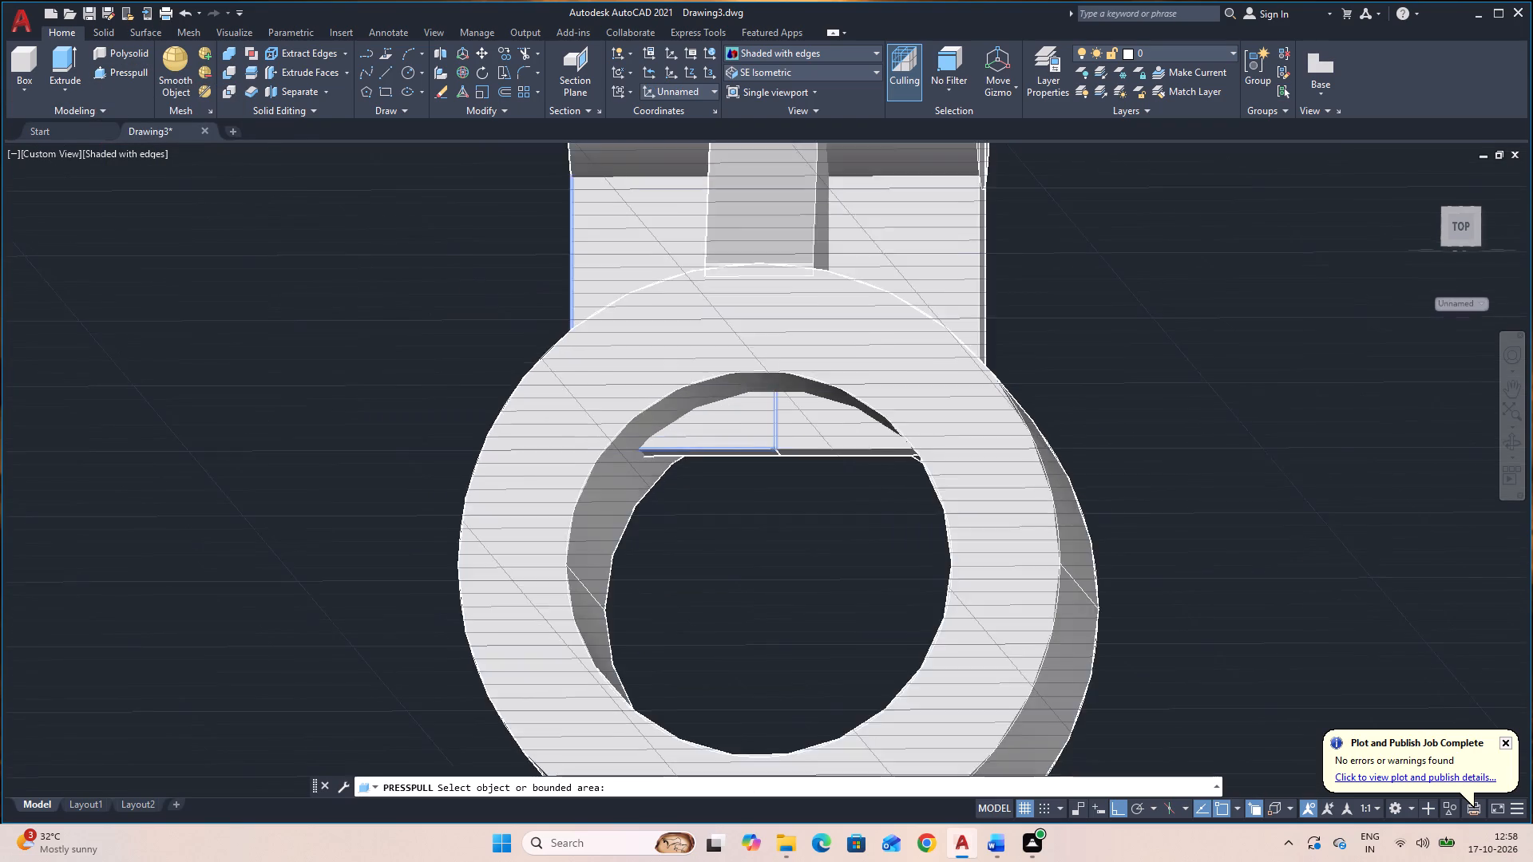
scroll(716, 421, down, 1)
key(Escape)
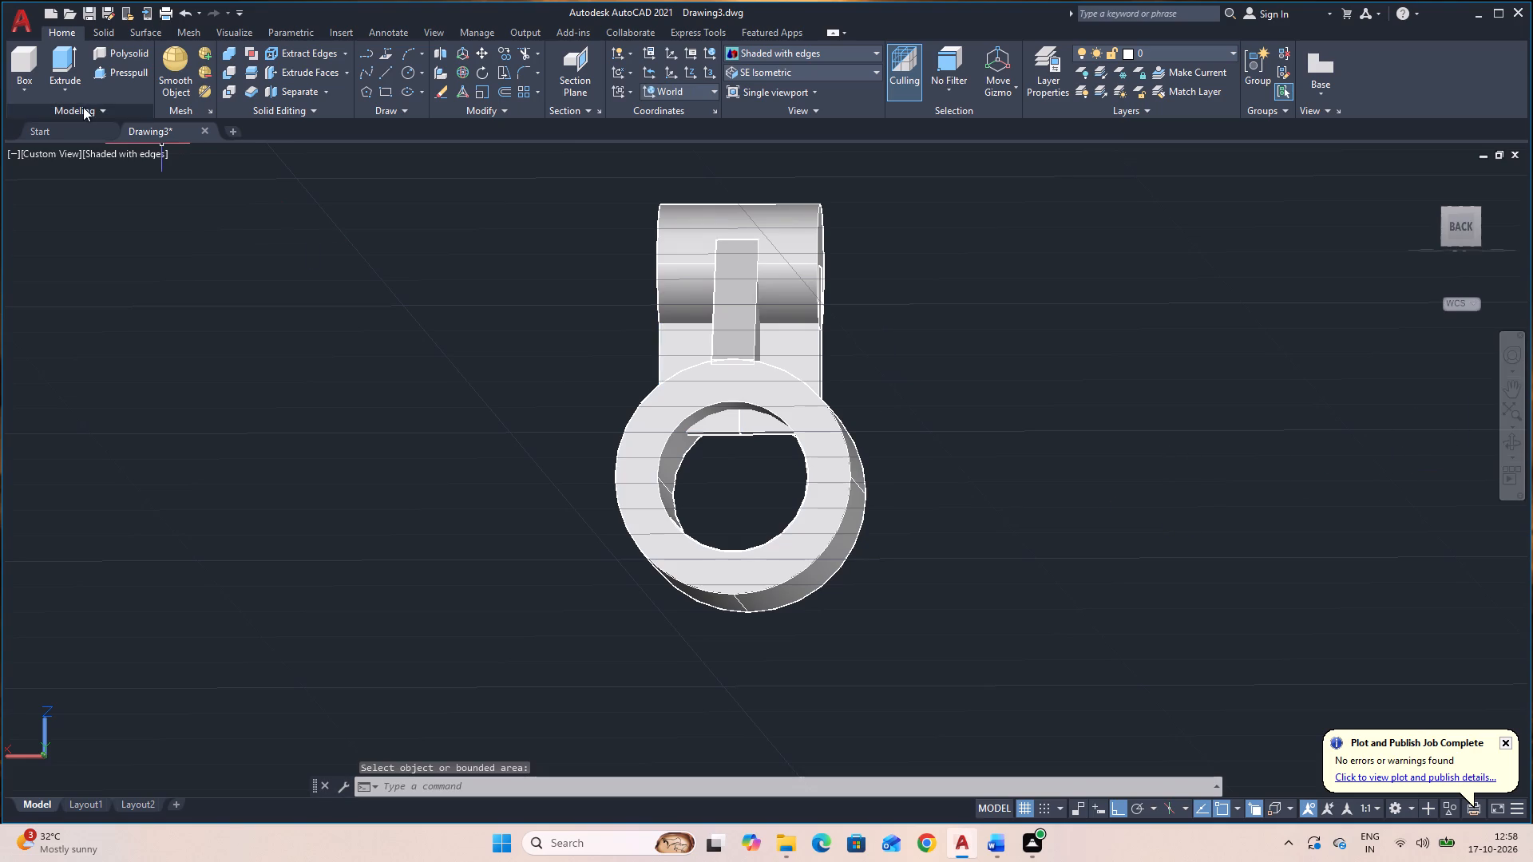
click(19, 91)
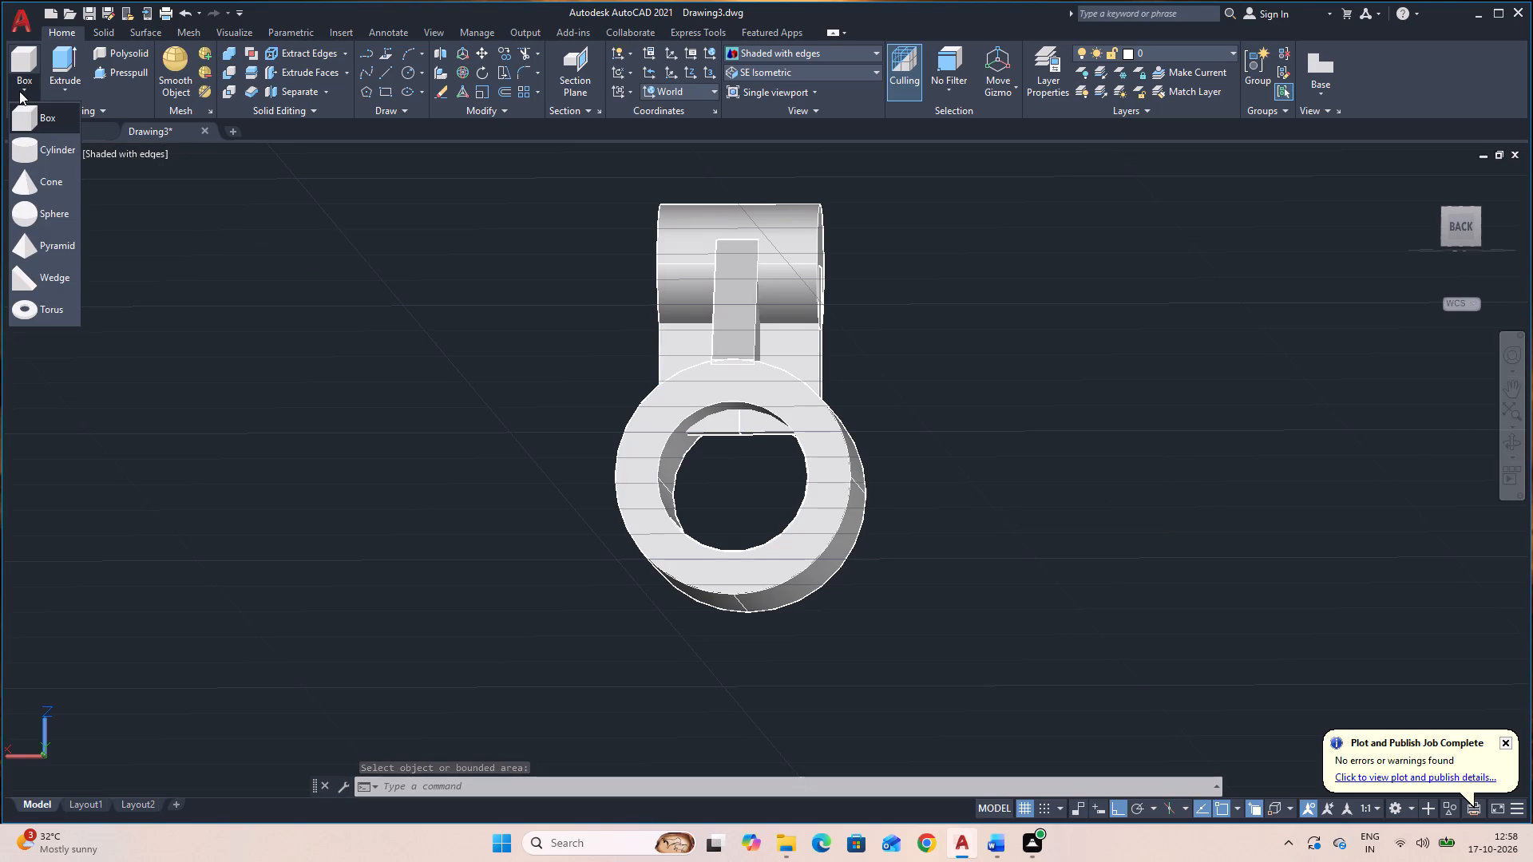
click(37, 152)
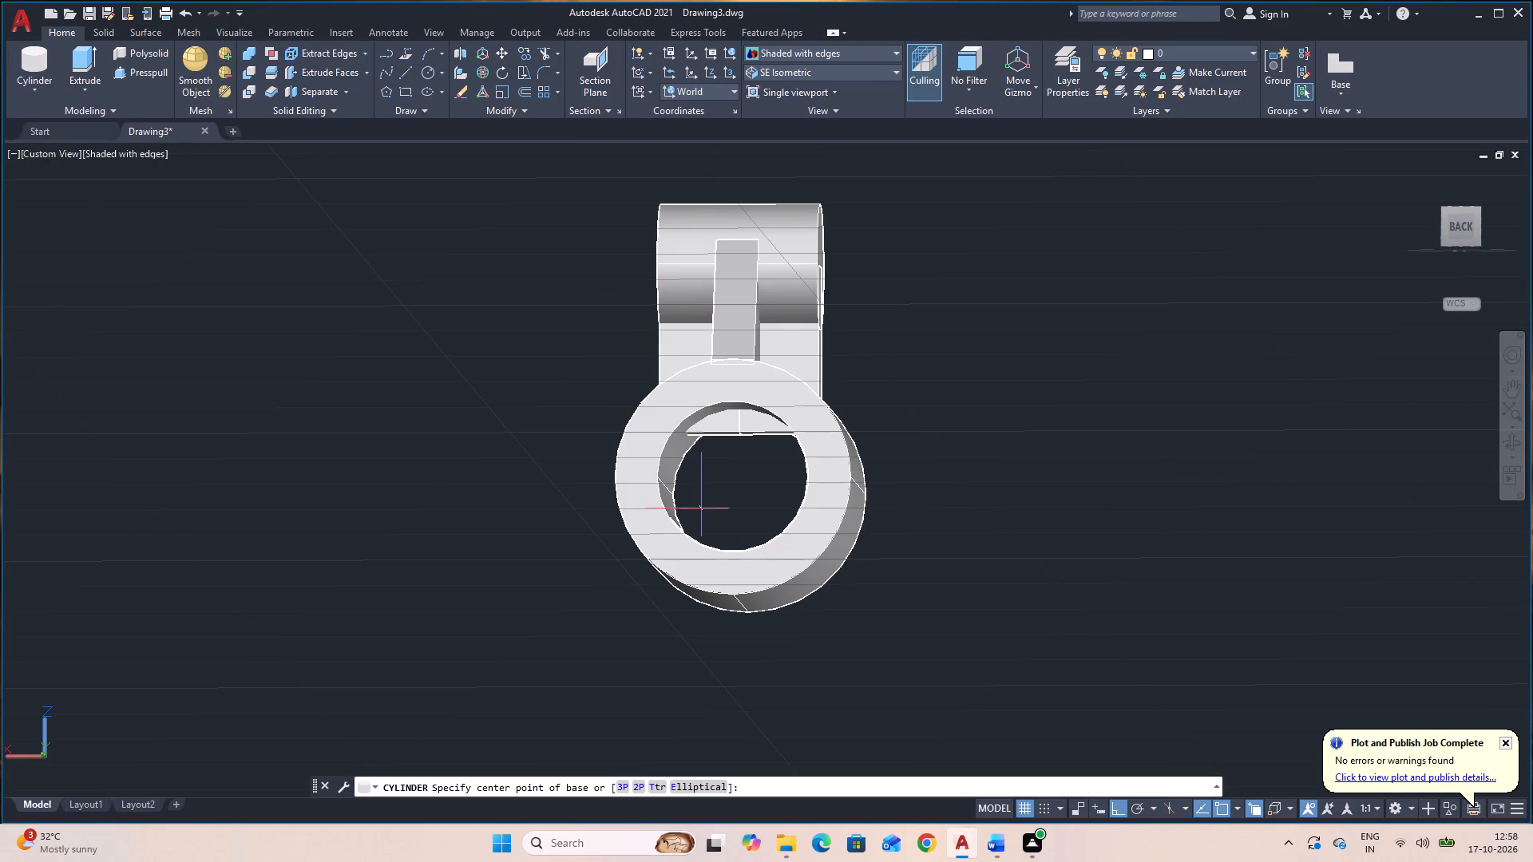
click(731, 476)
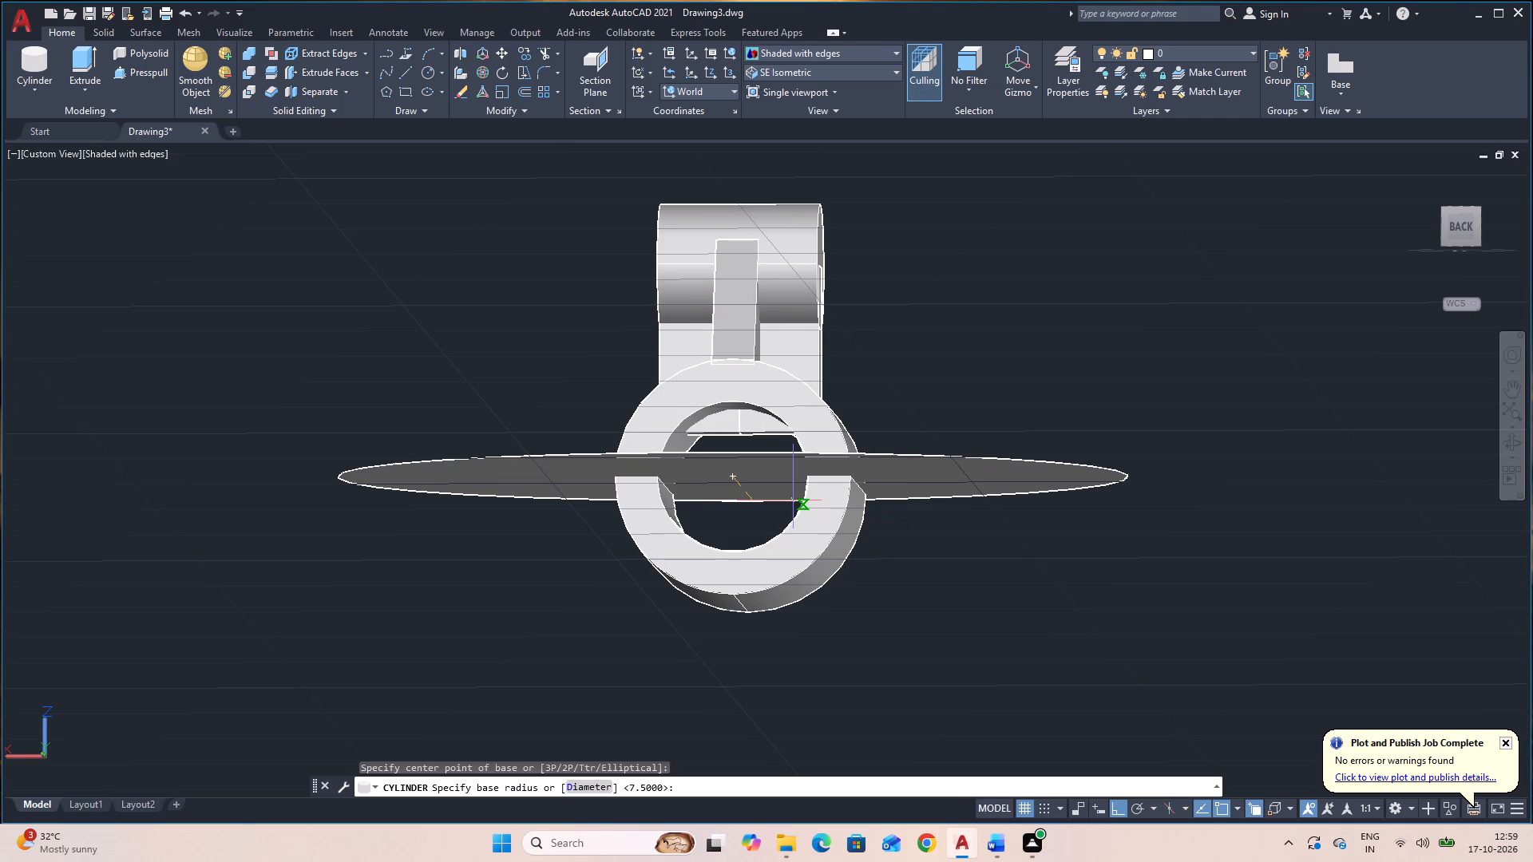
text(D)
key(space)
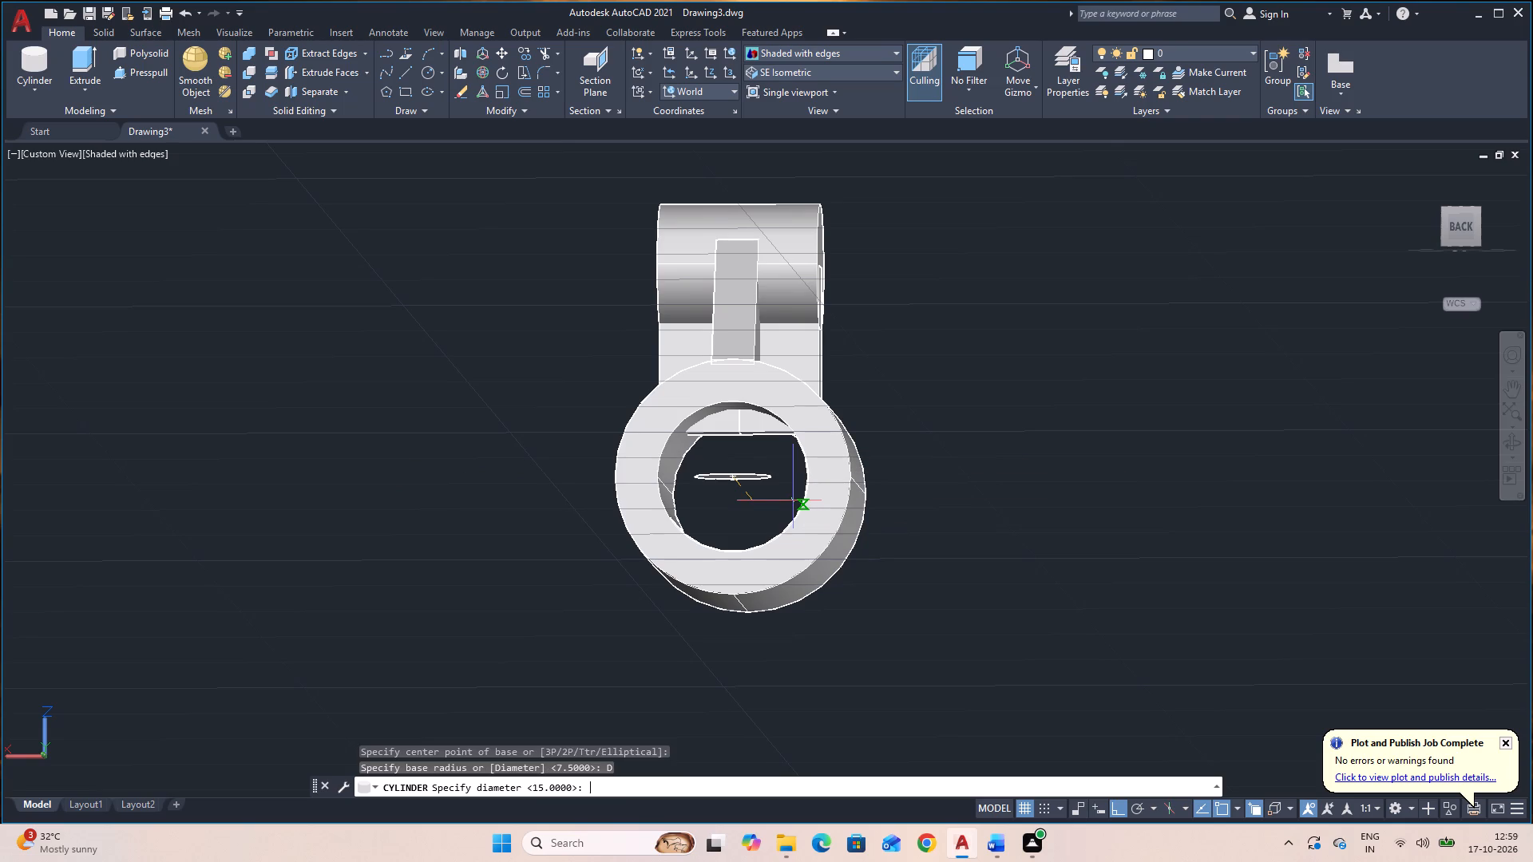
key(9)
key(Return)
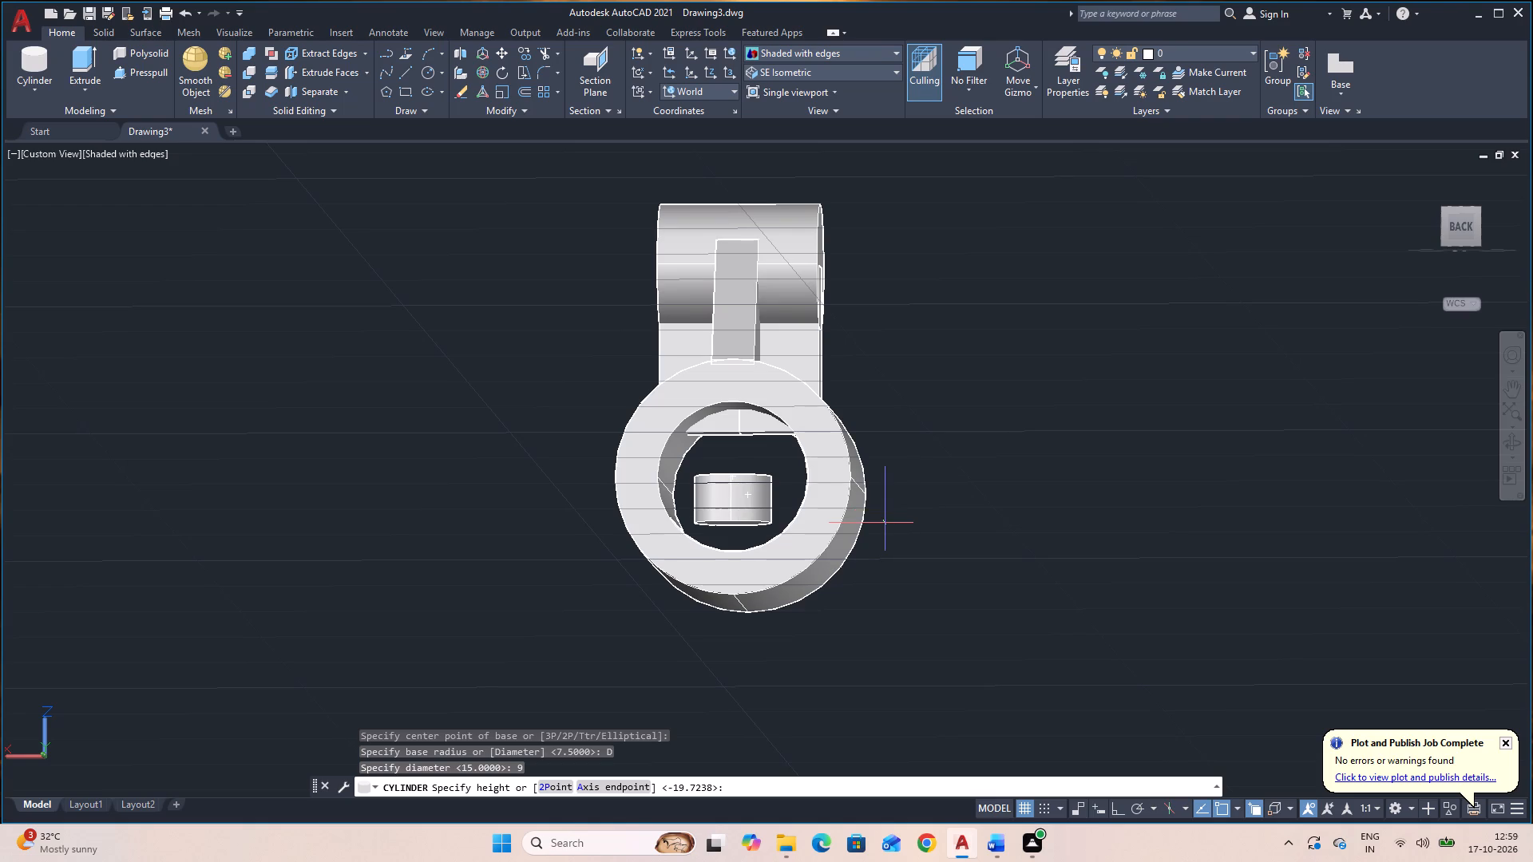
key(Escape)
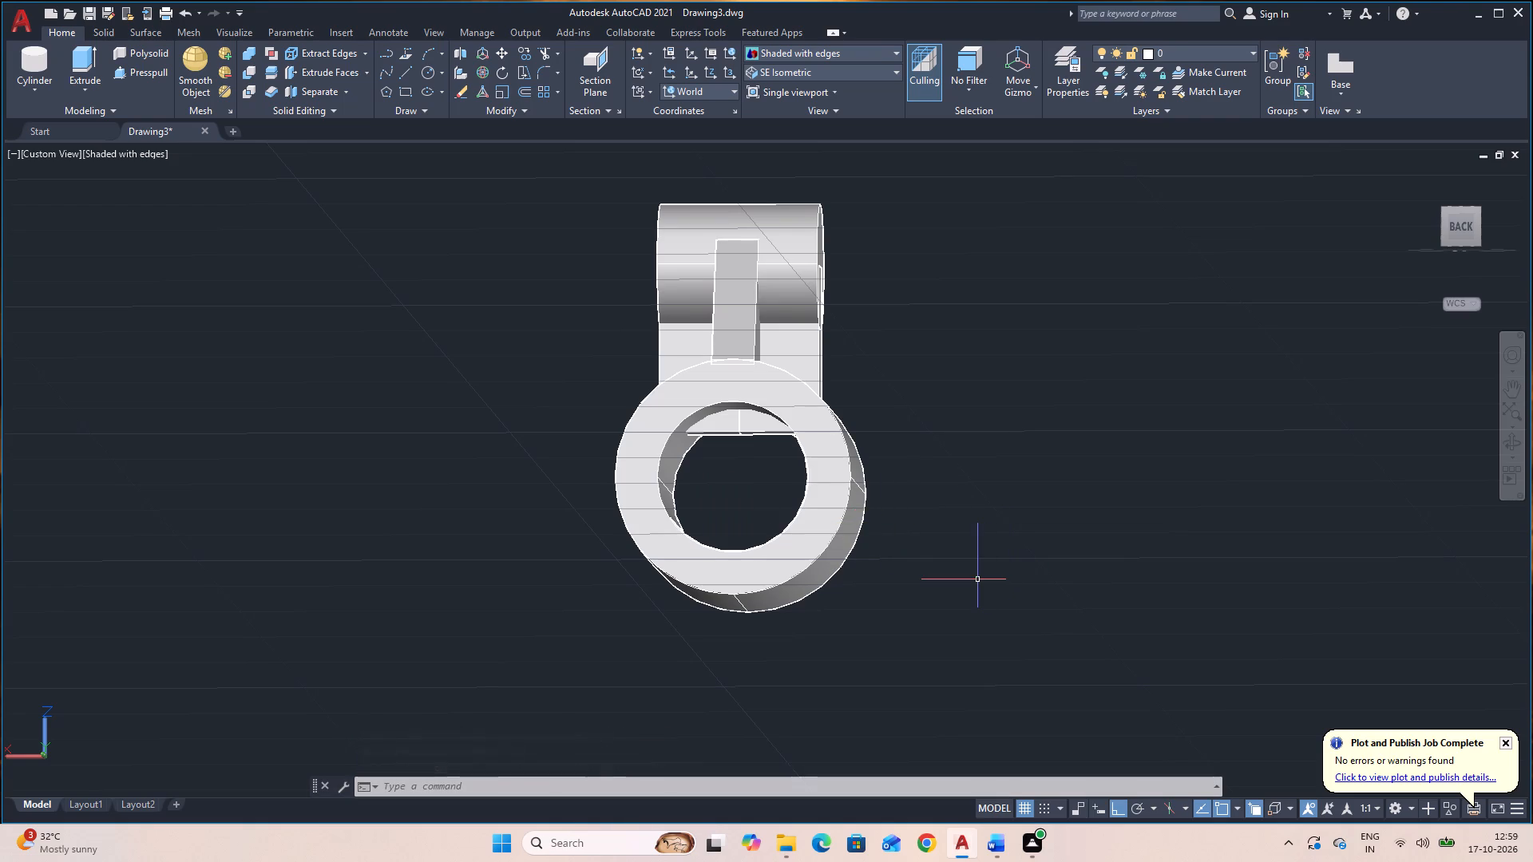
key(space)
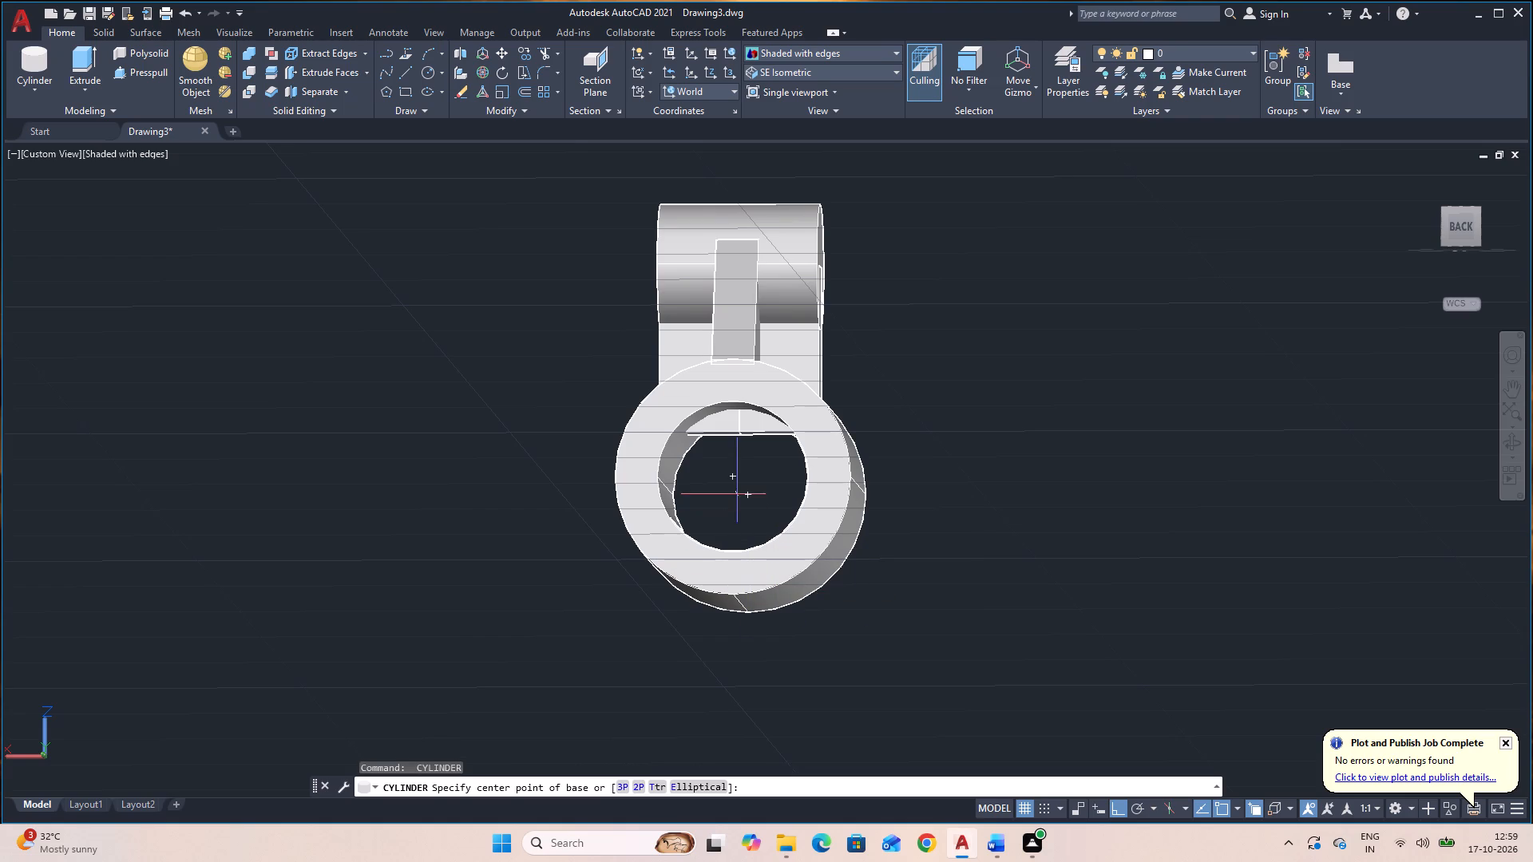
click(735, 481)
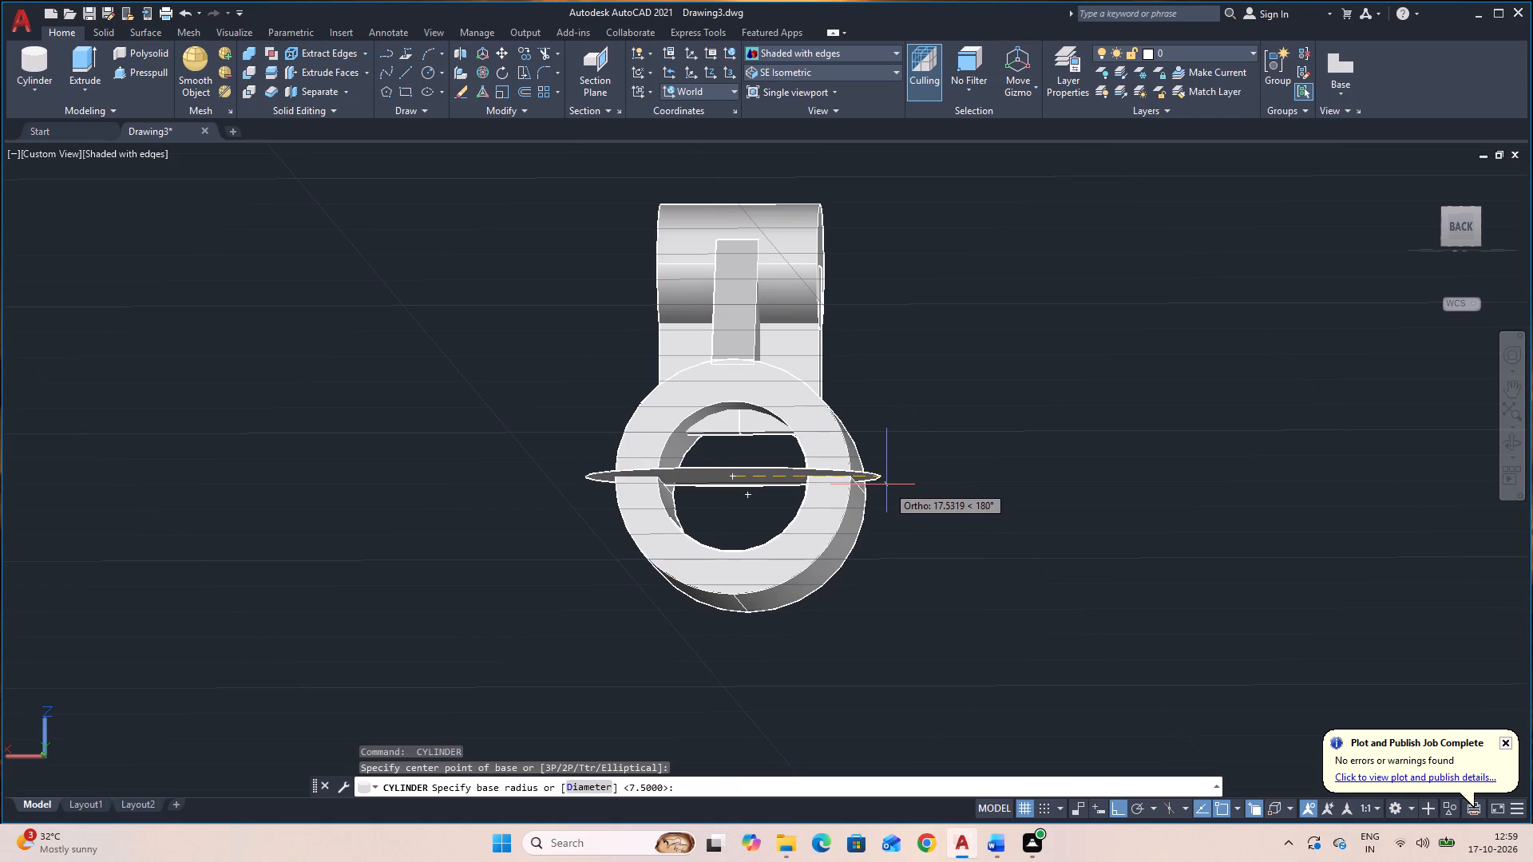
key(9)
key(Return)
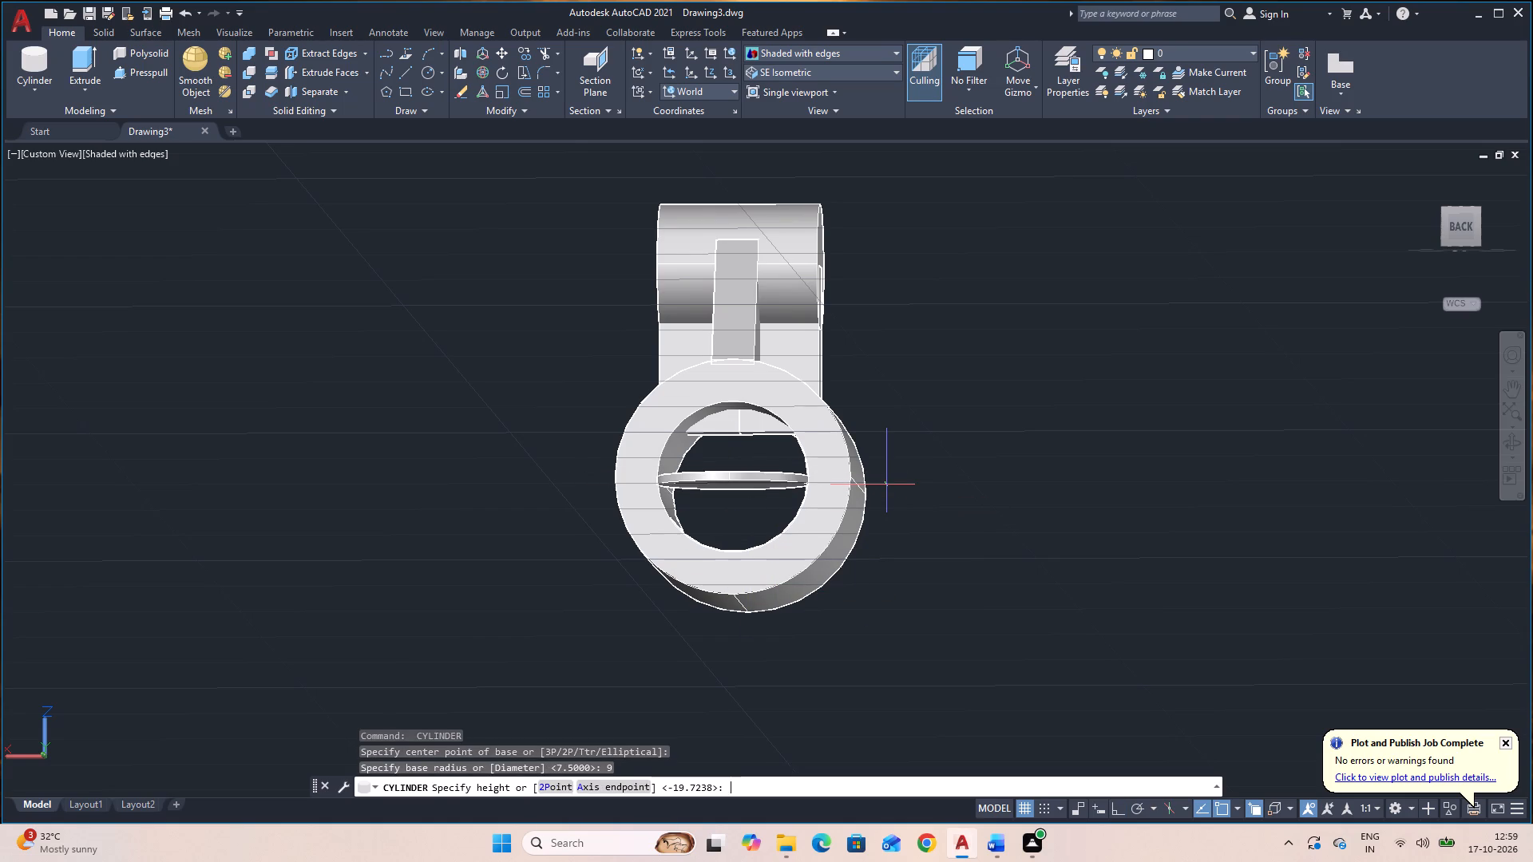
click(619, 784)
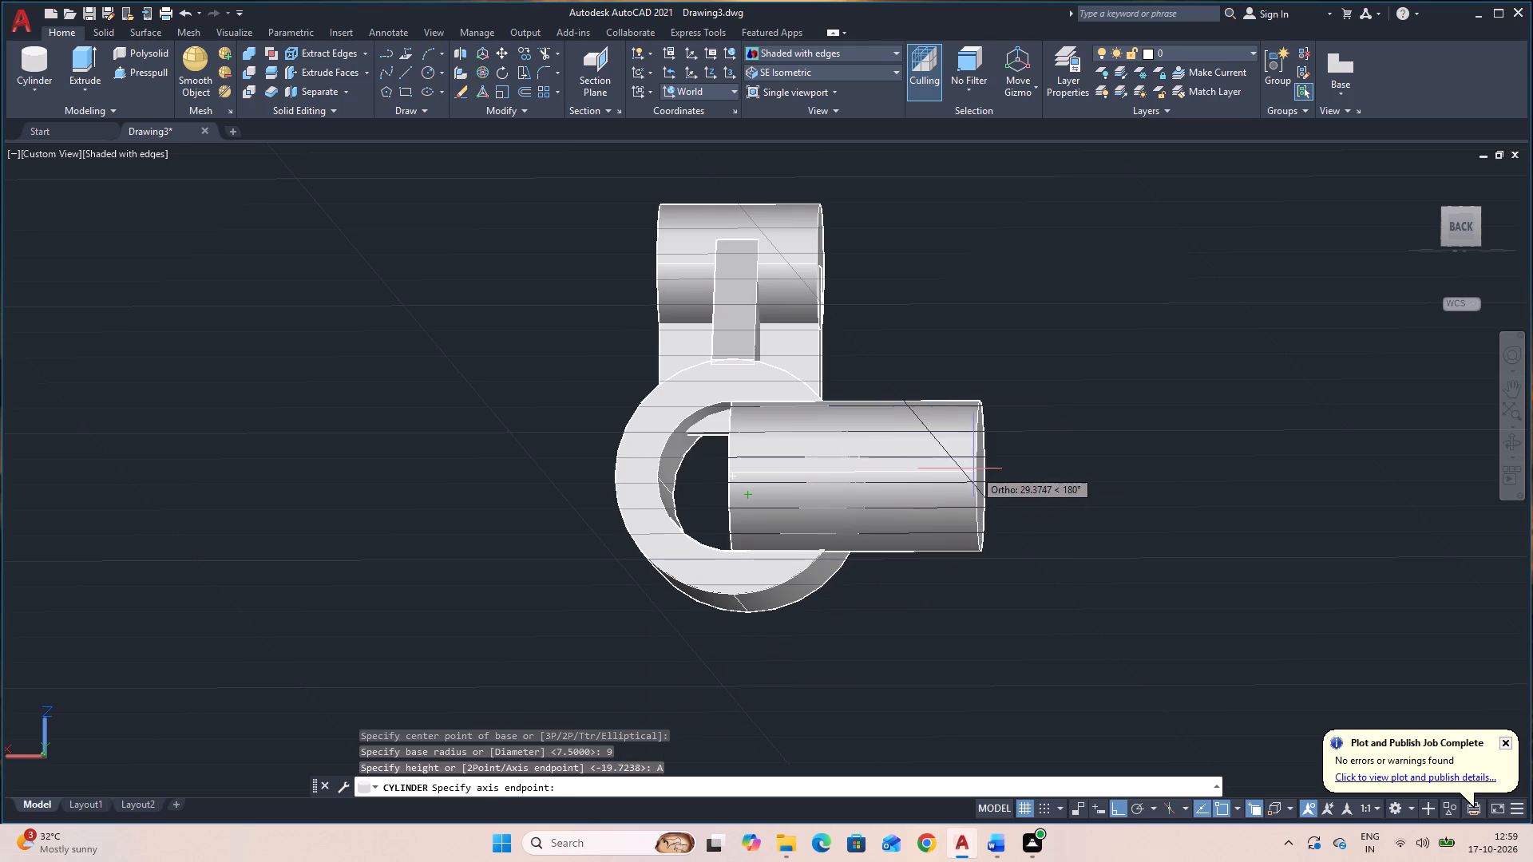
Create a radius 9 cylinder from the centre of the hollow cylinder's front face, extending 35 along its bore axis.
click(826, 73)
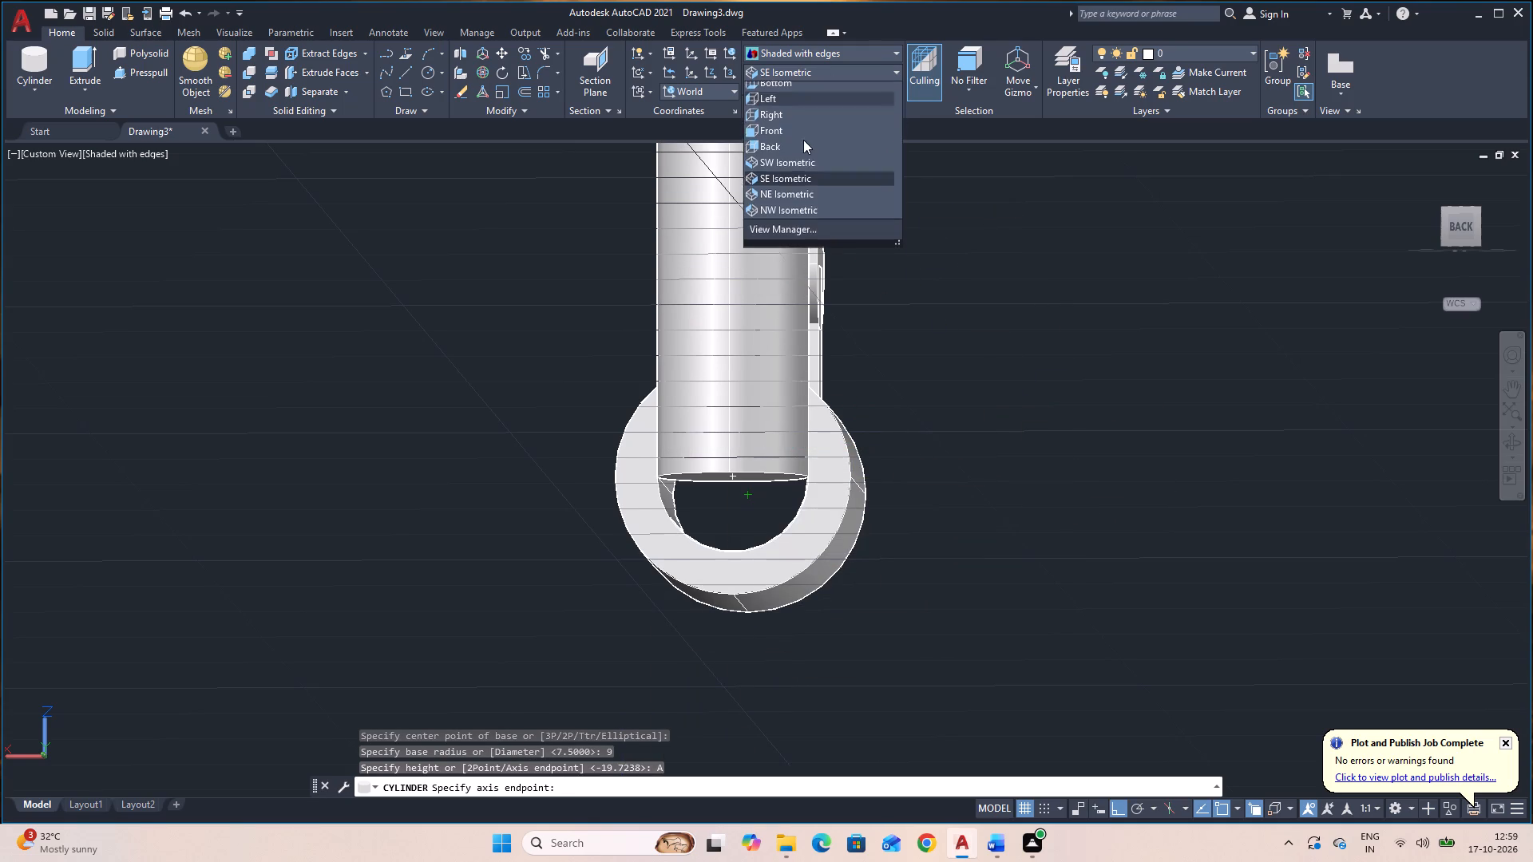
click(813, 205)
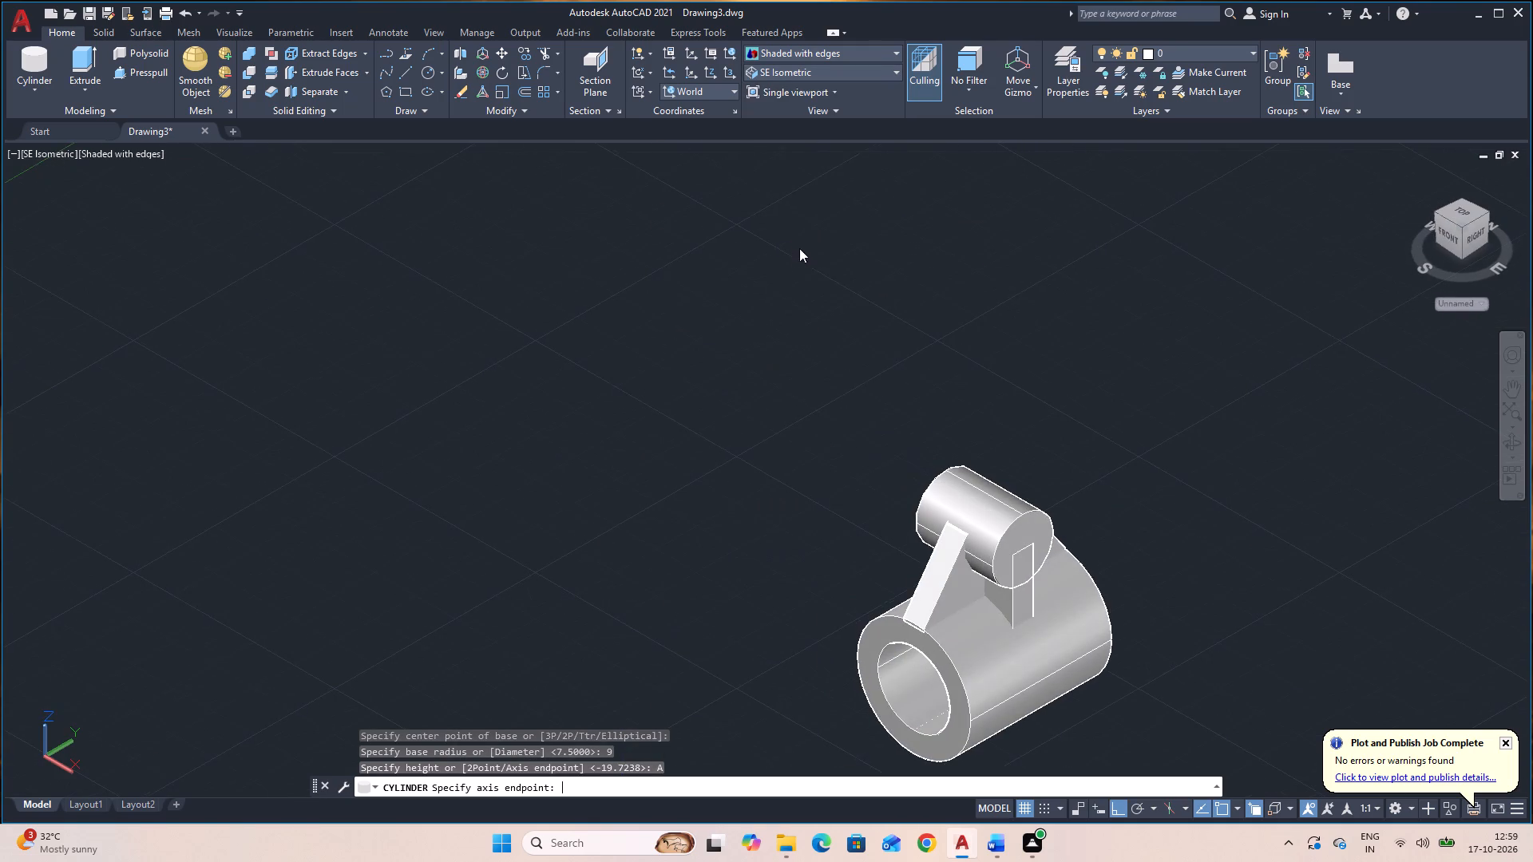
scroll(1230, 624, down, 1)
middle_drag(1228, 623, 1197, 568)
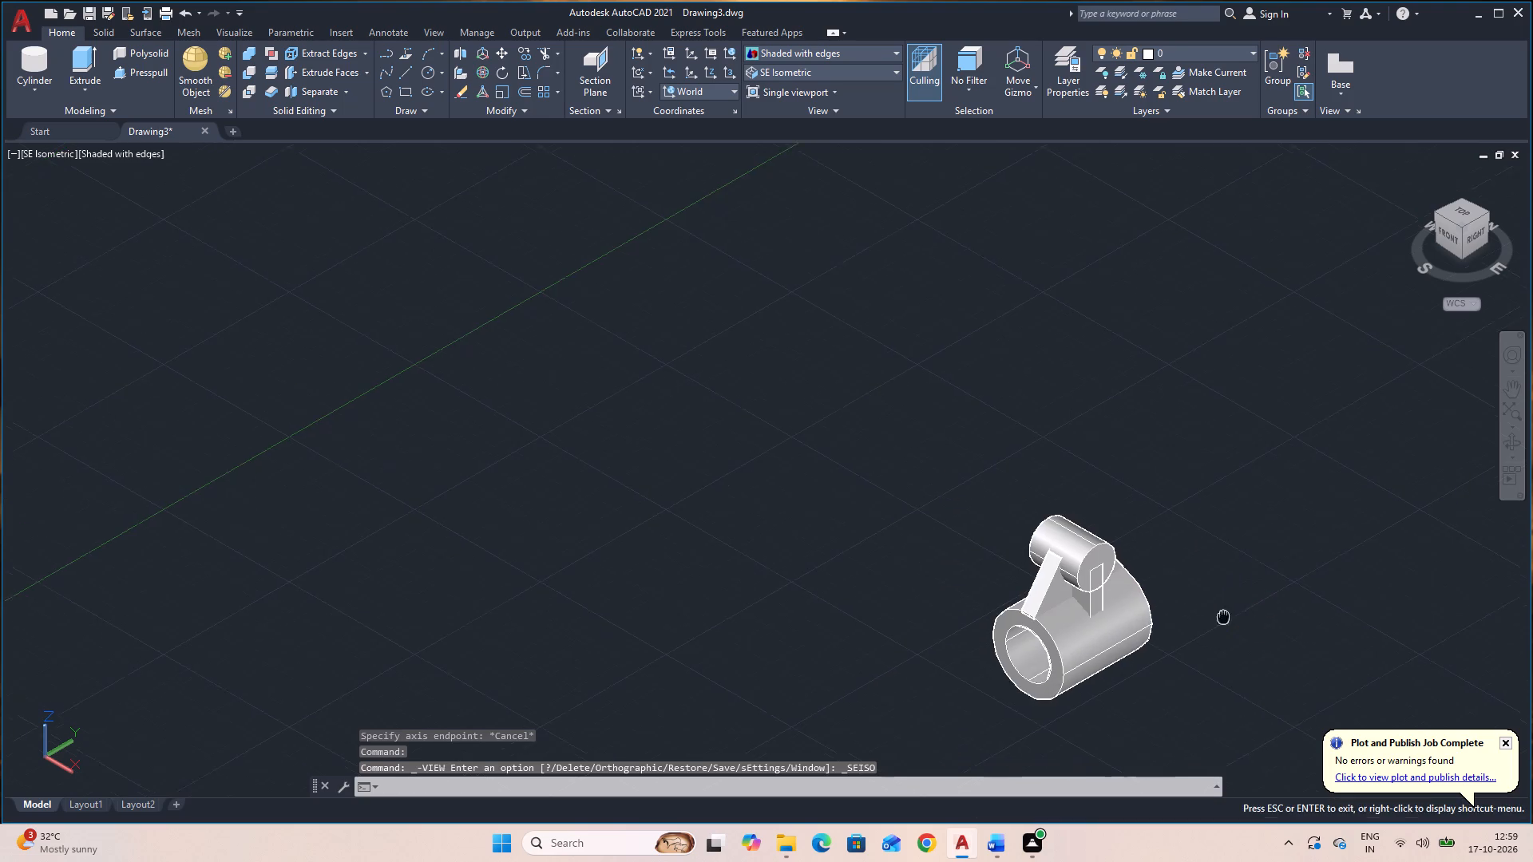
middle_drag(1197, 568, 1125, 448)
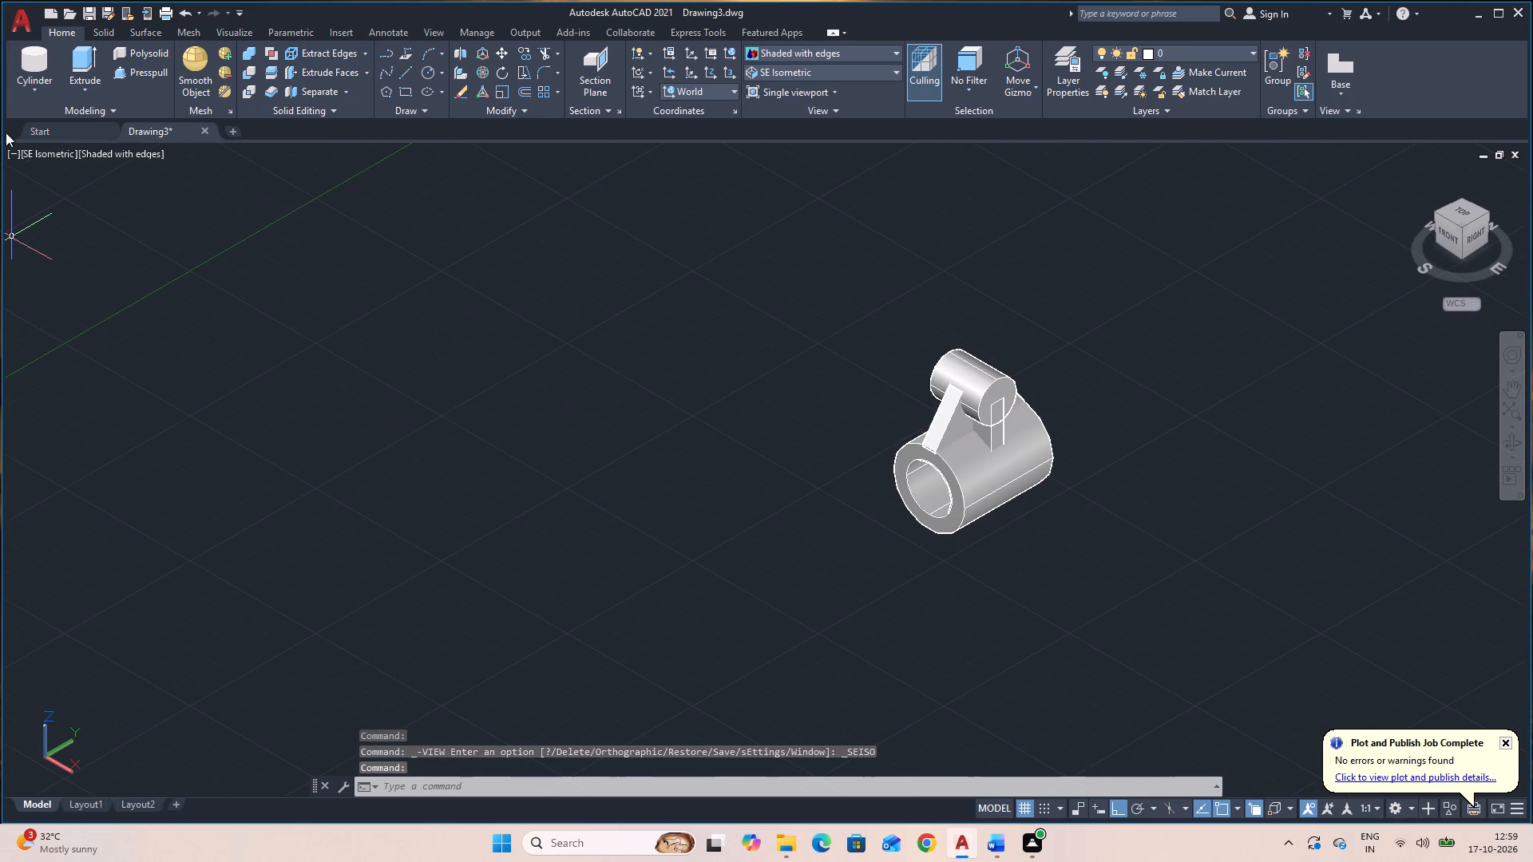
click(35, 57)
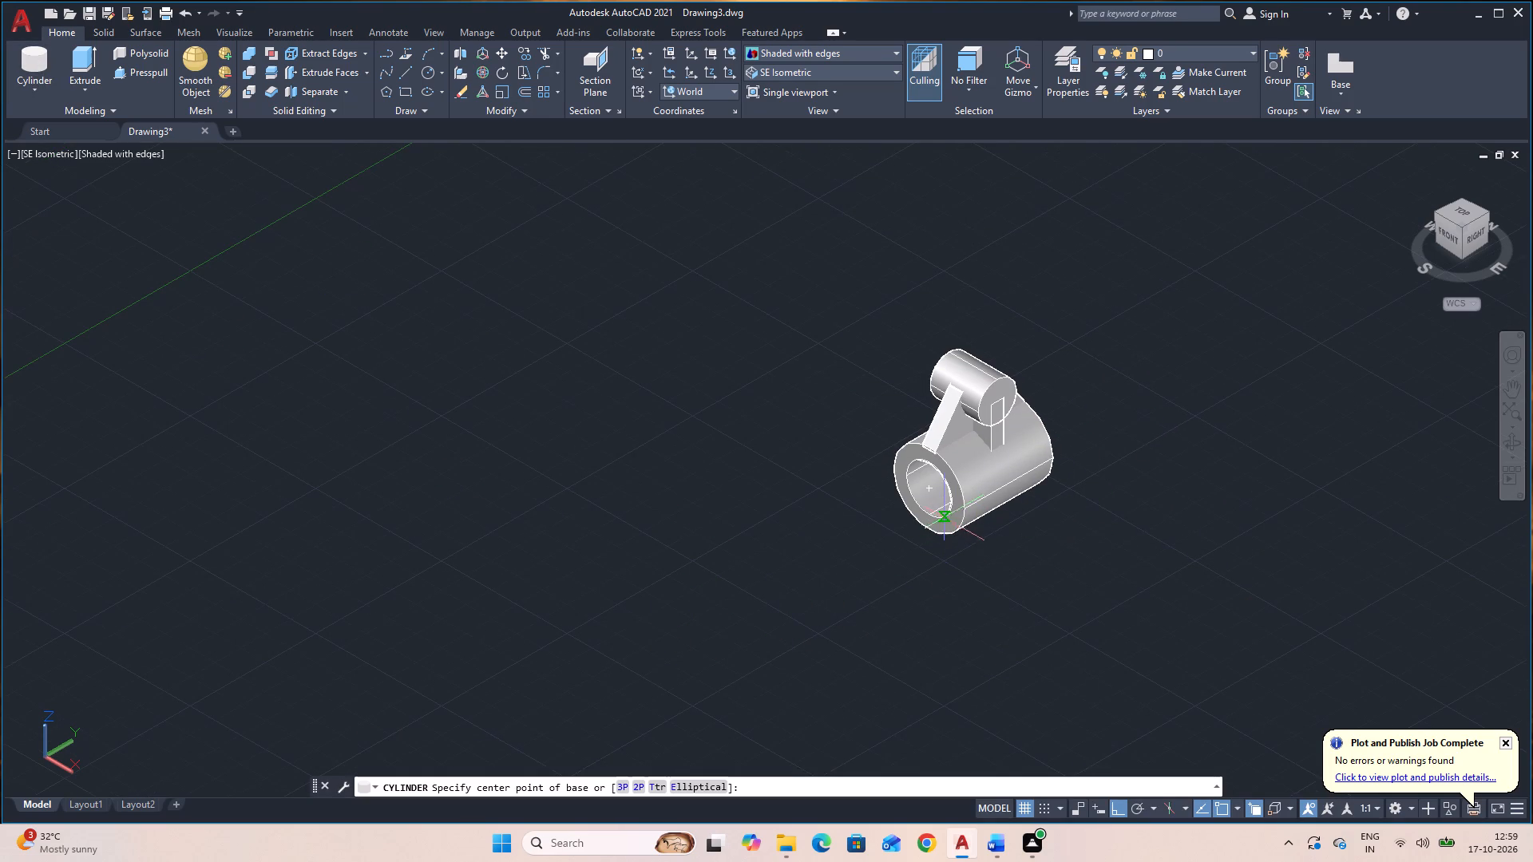
click(929, 492)
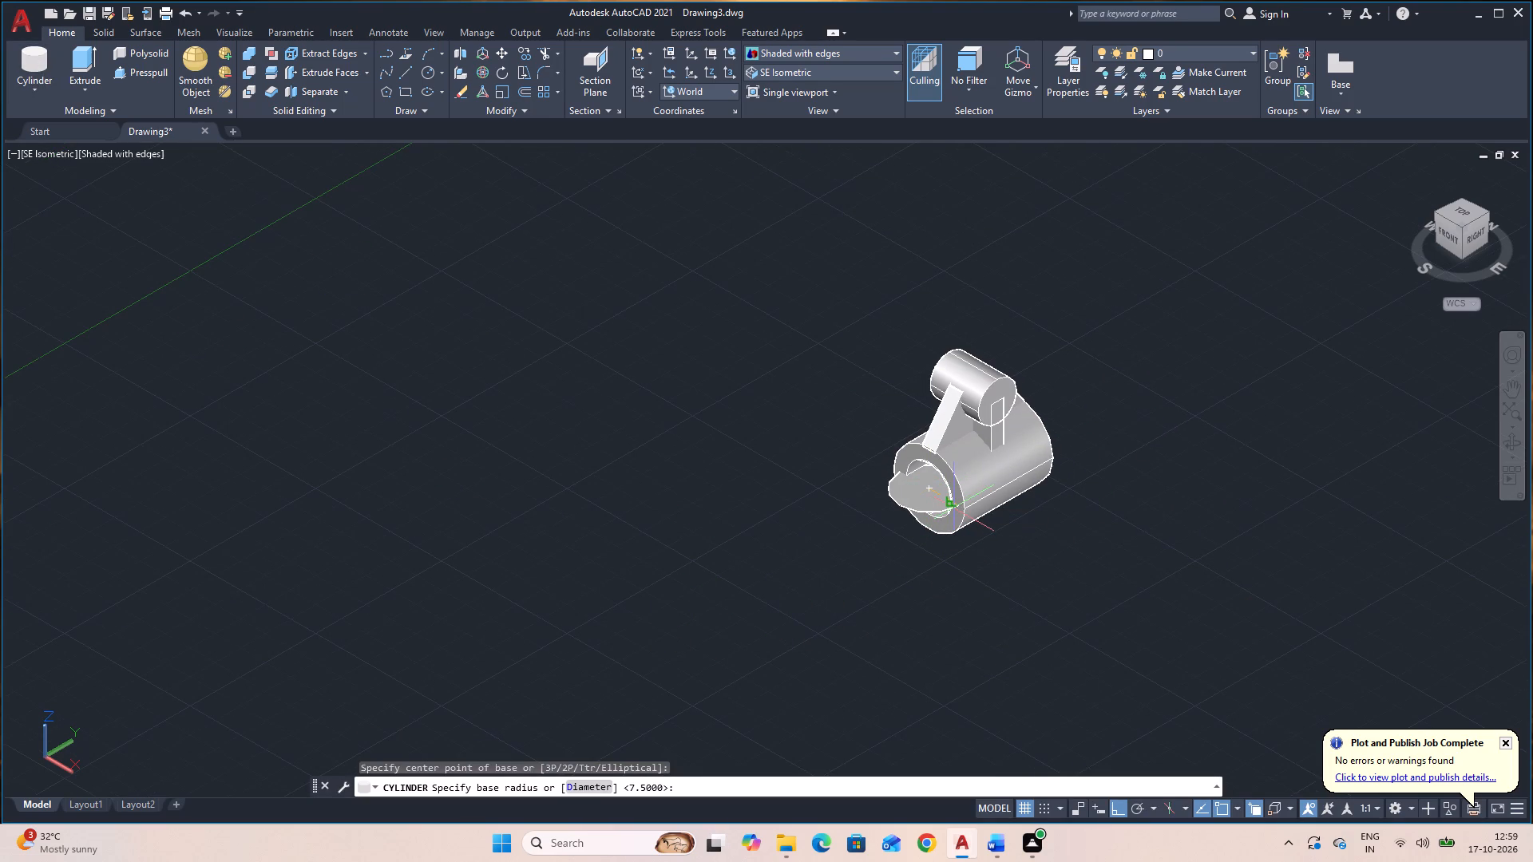
key(9)
key(Return)
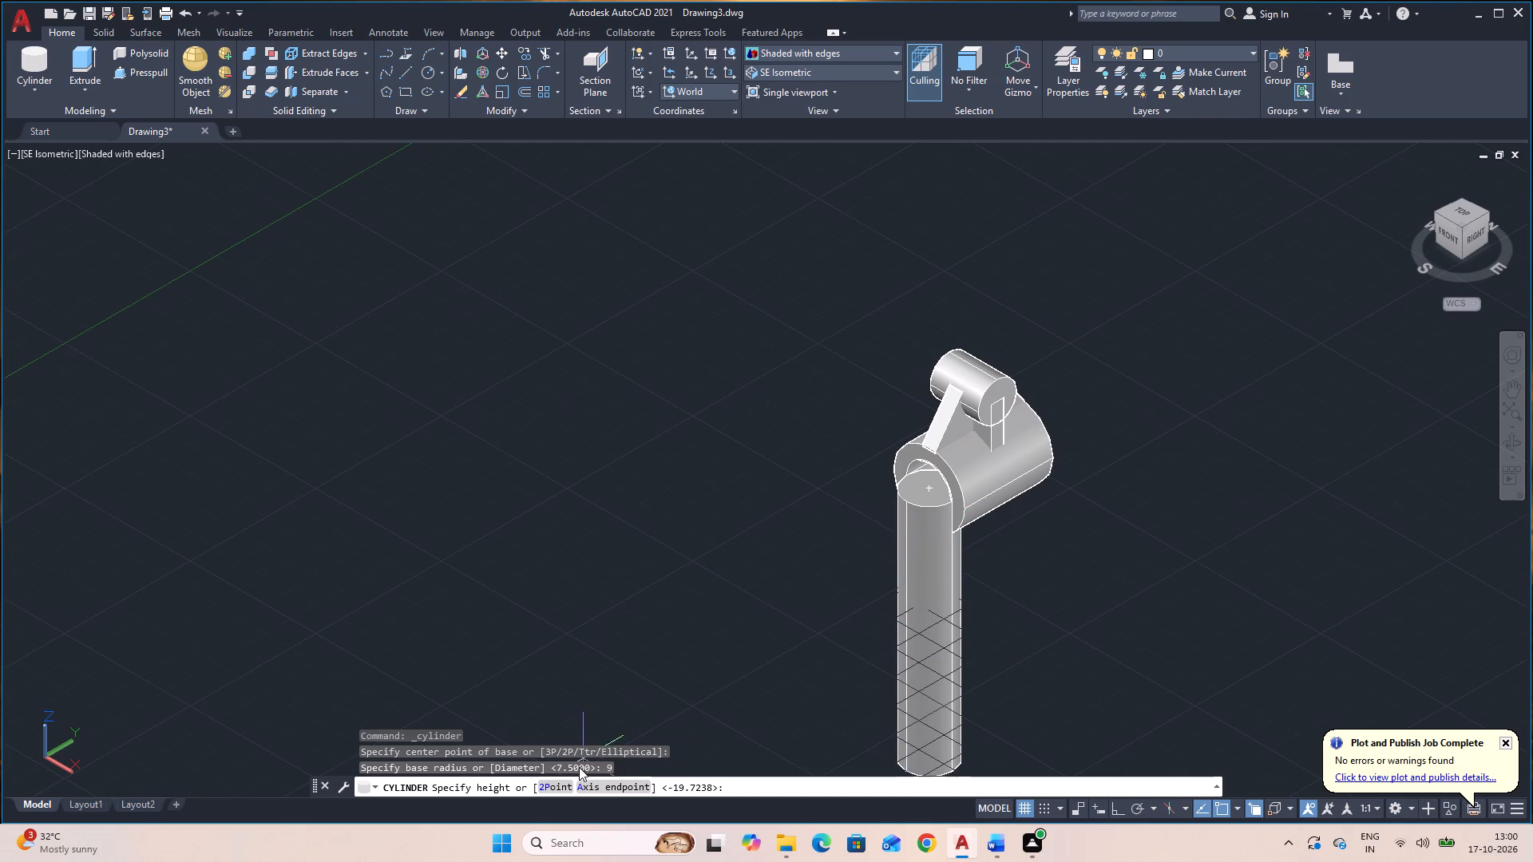
click(604, 789)
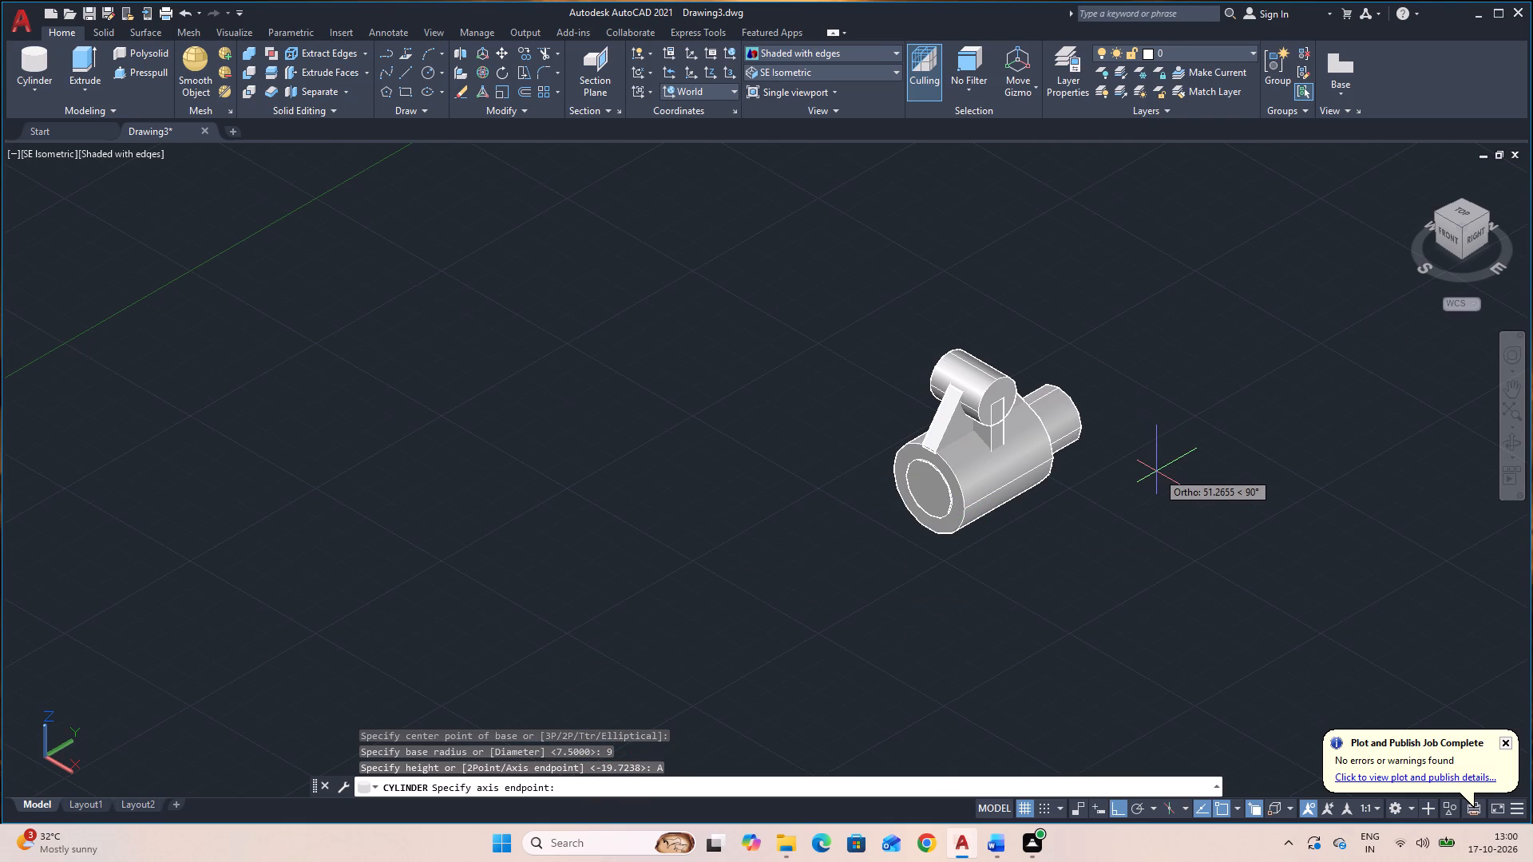
text(35)
key(Return)
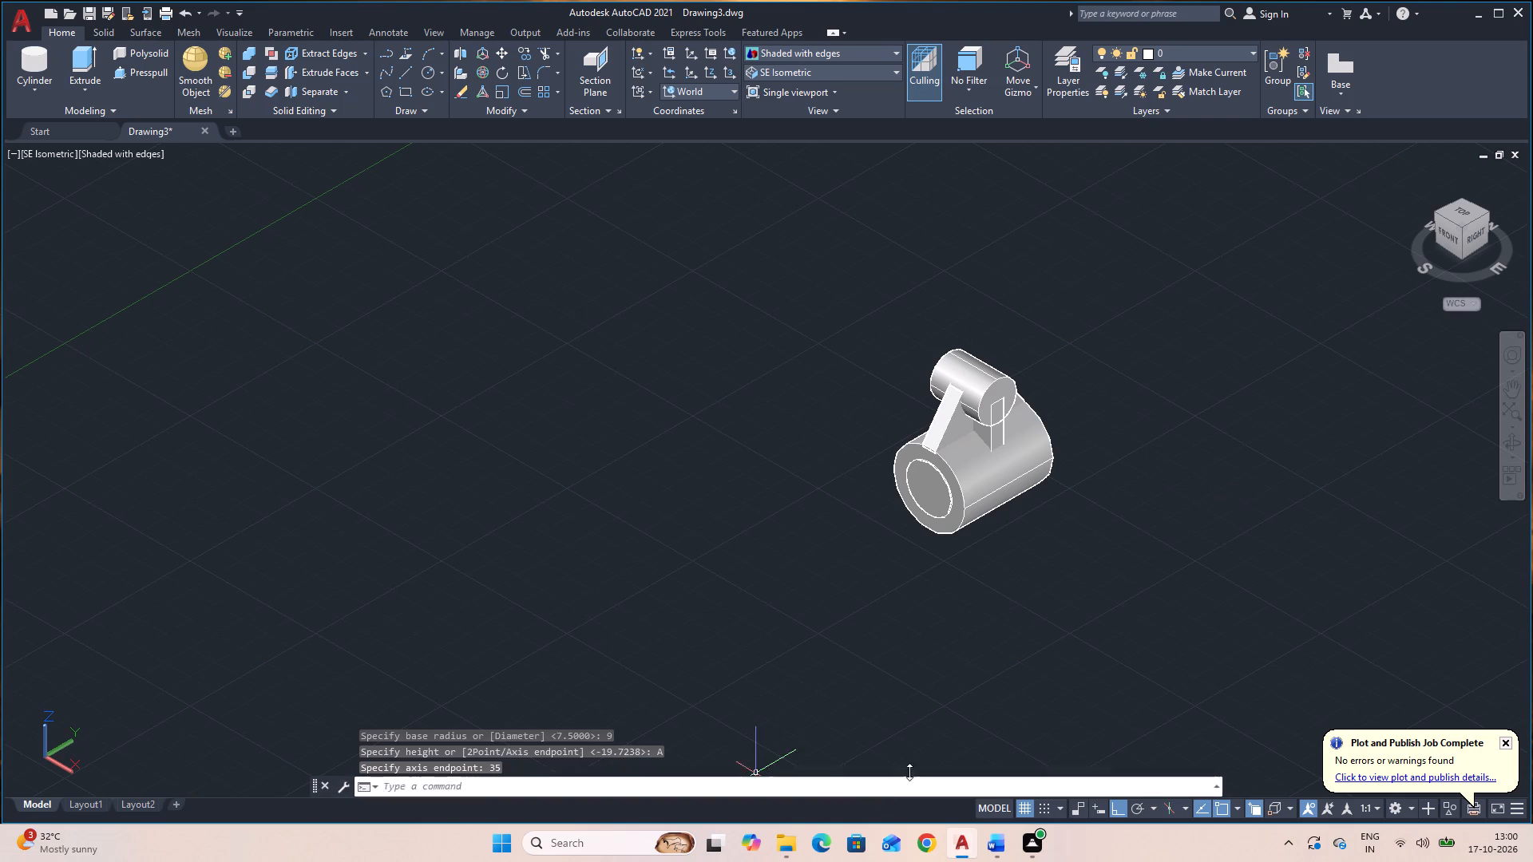
Subtract the radius 9 bore cylinder from the hollow cylinder, cross cylinder, both ribs and the near box web, selected together.
text(SU)
key(space)
click(992, 481)
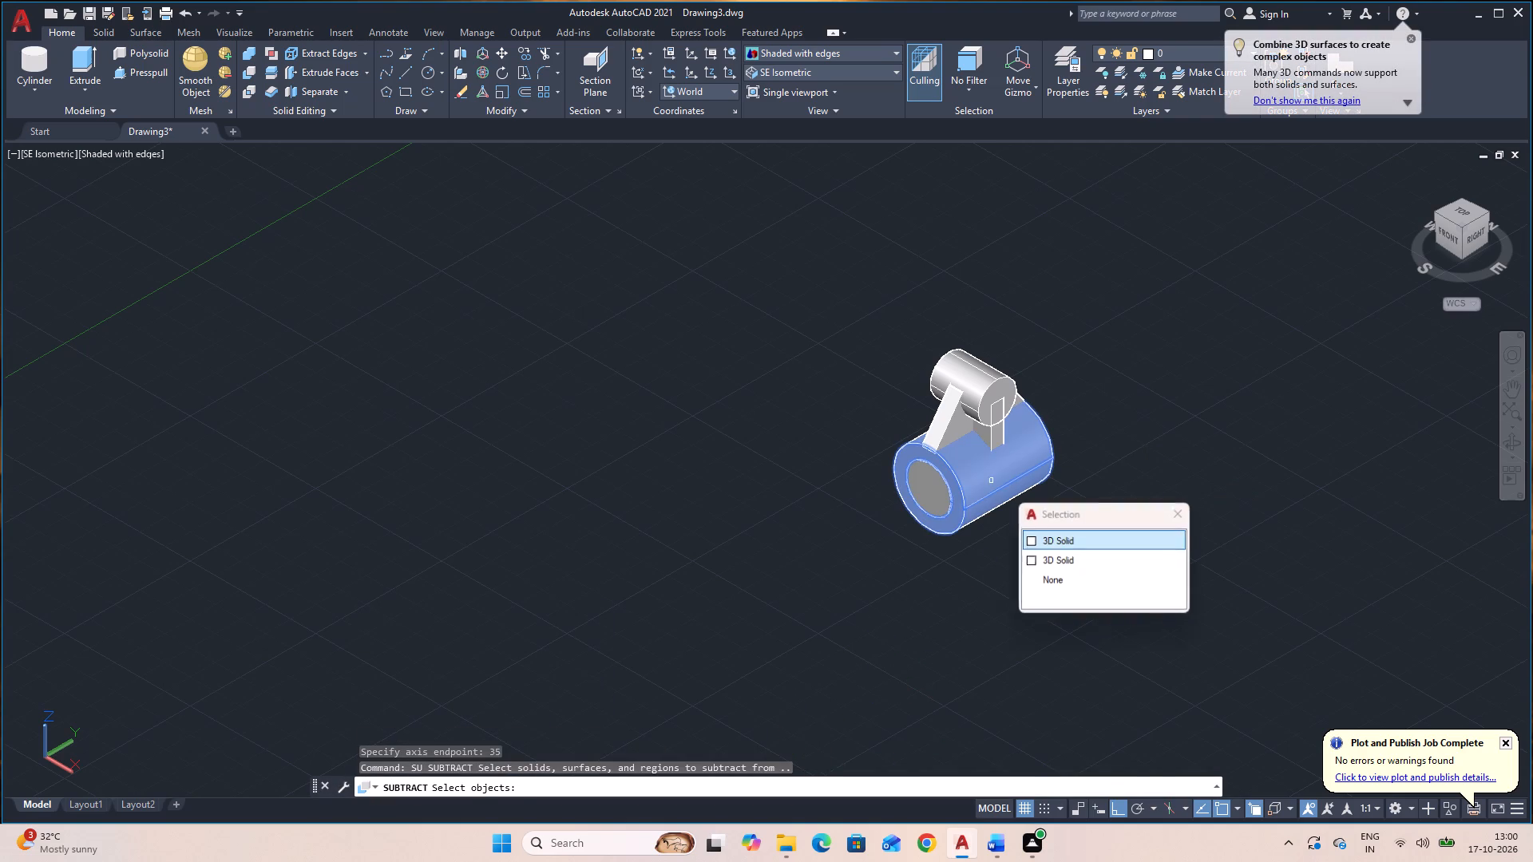
click(965, 394)
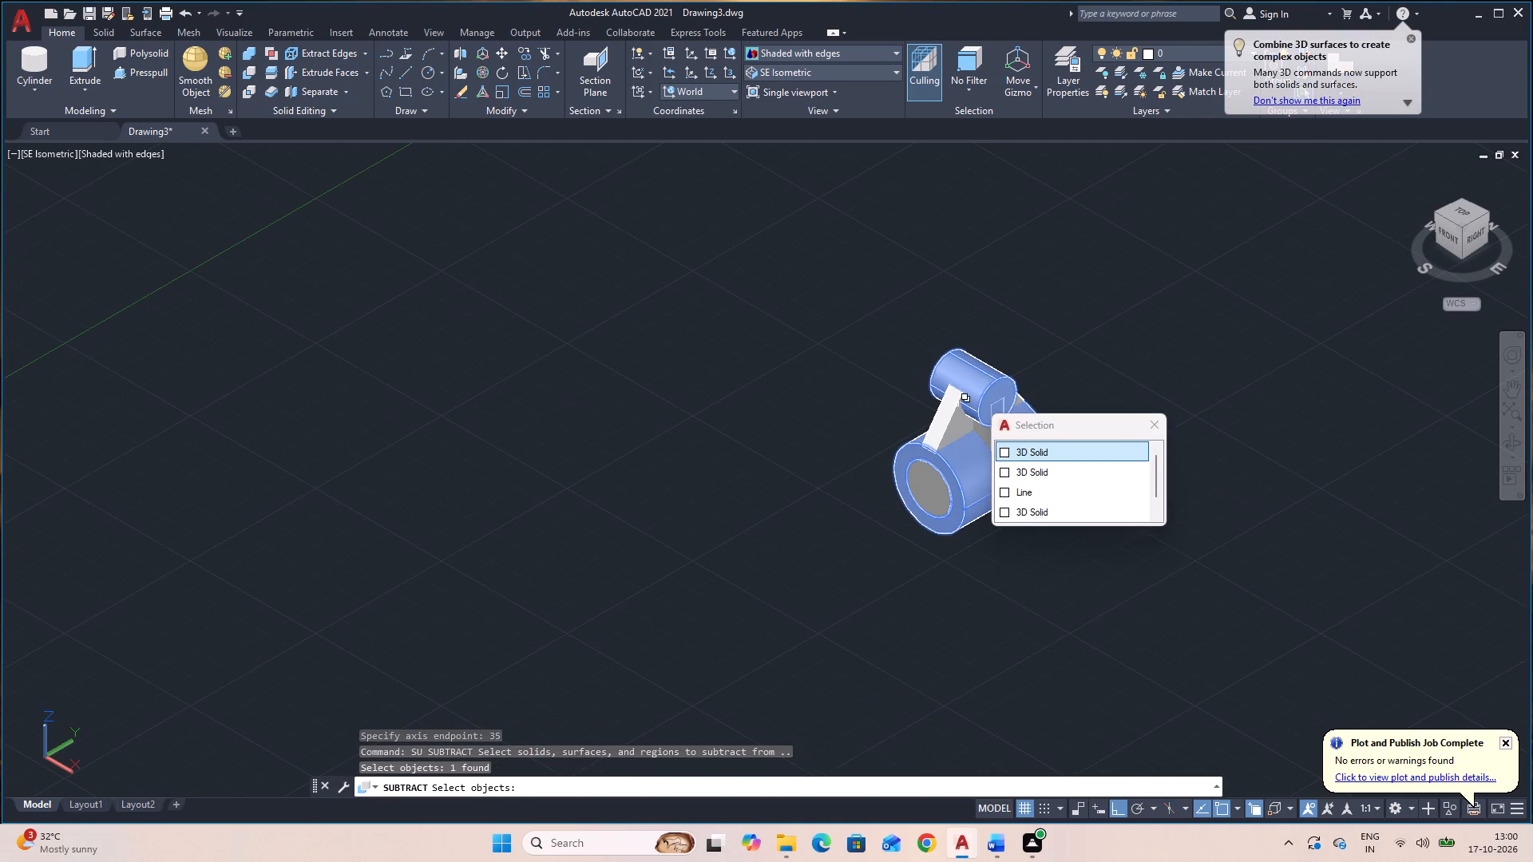
click(951, 421)
click(999, 430)
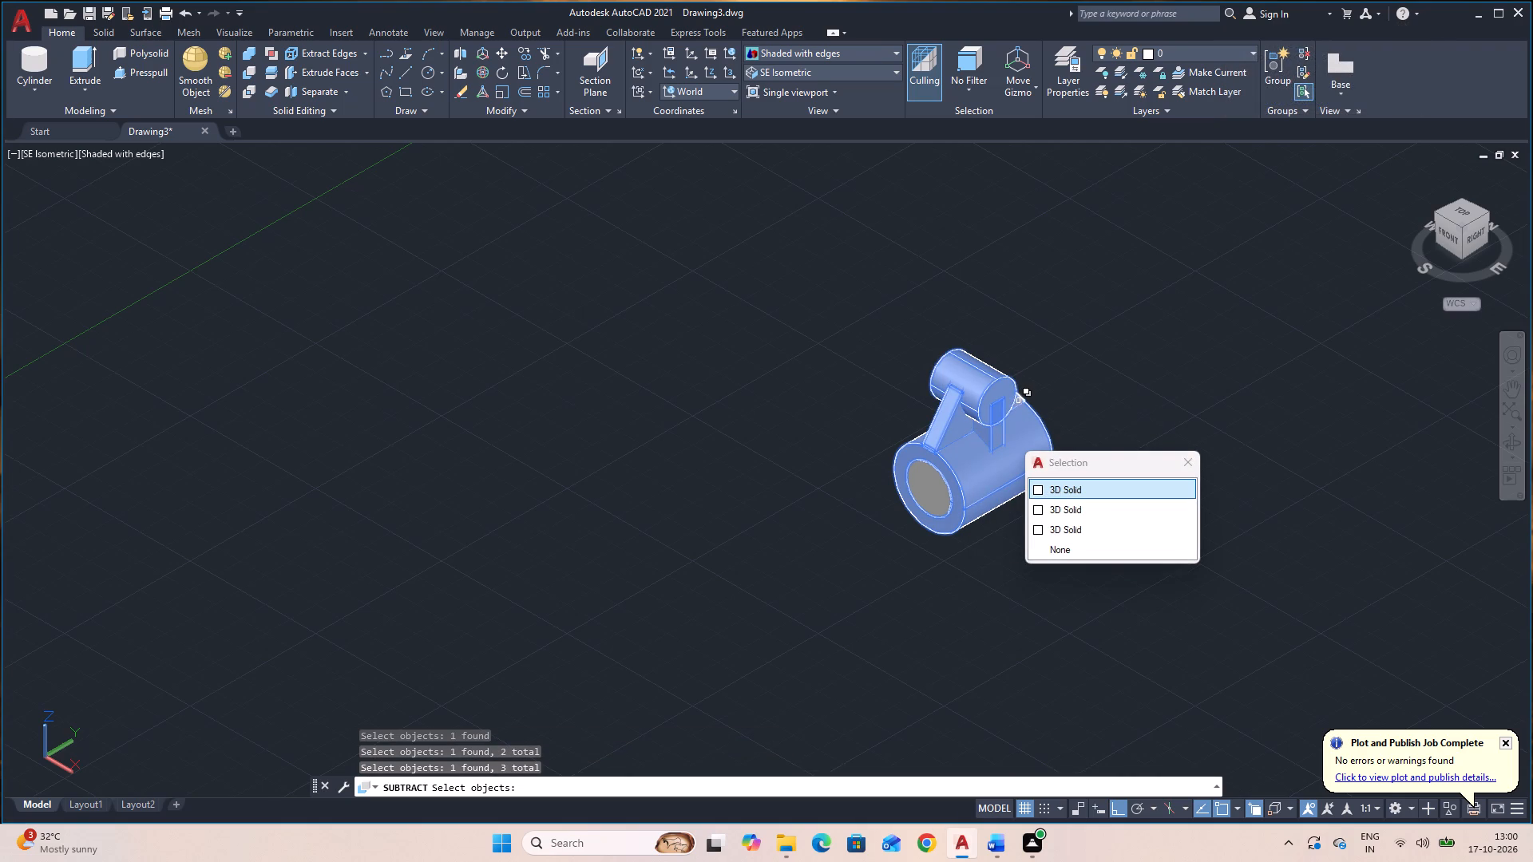
click(1020, 401)
click(943, 500)
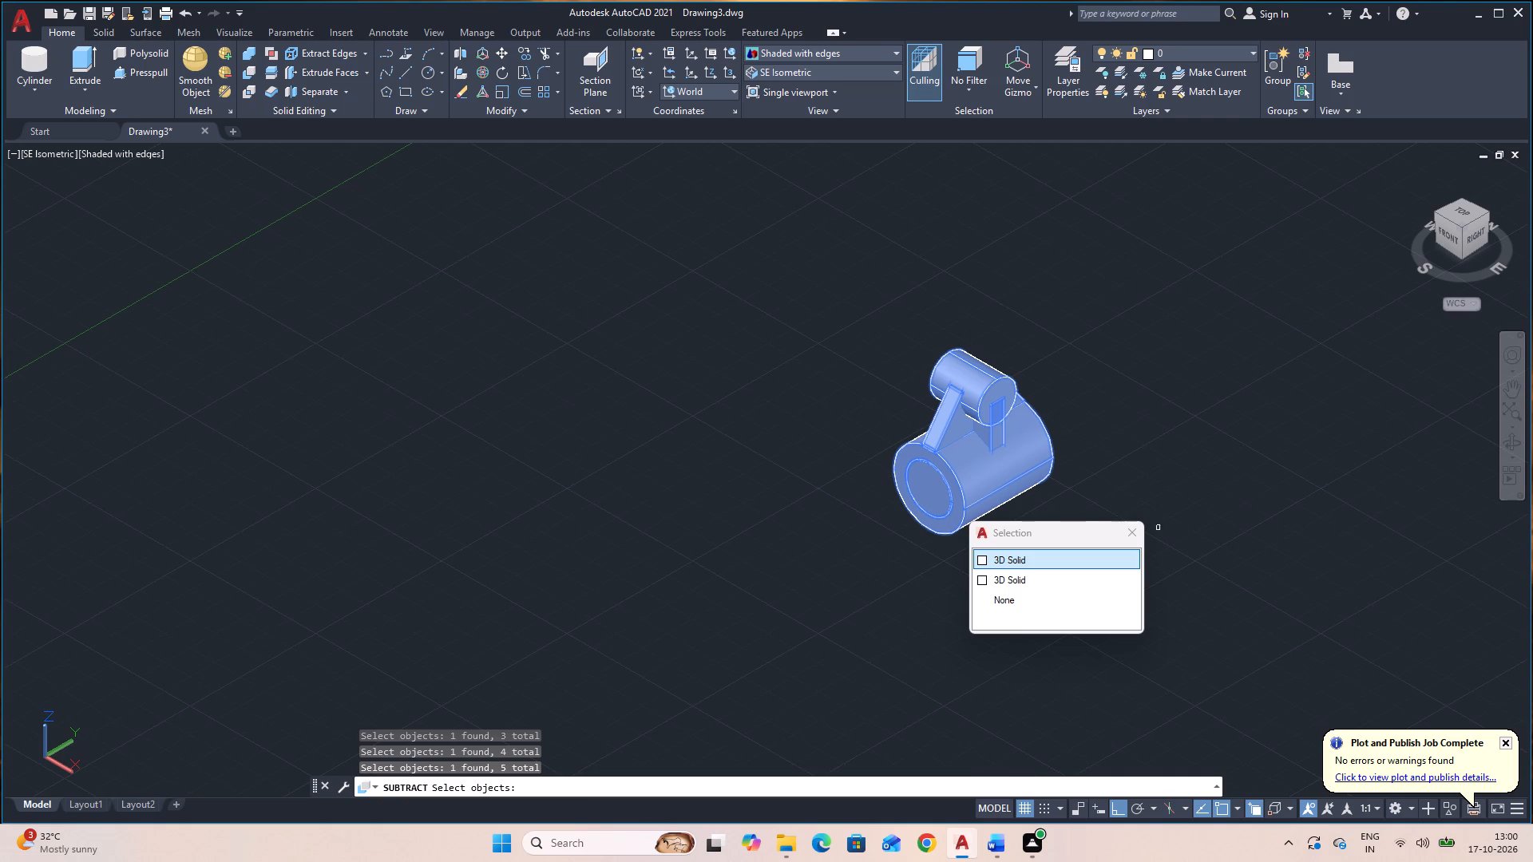
click(1131, 536)
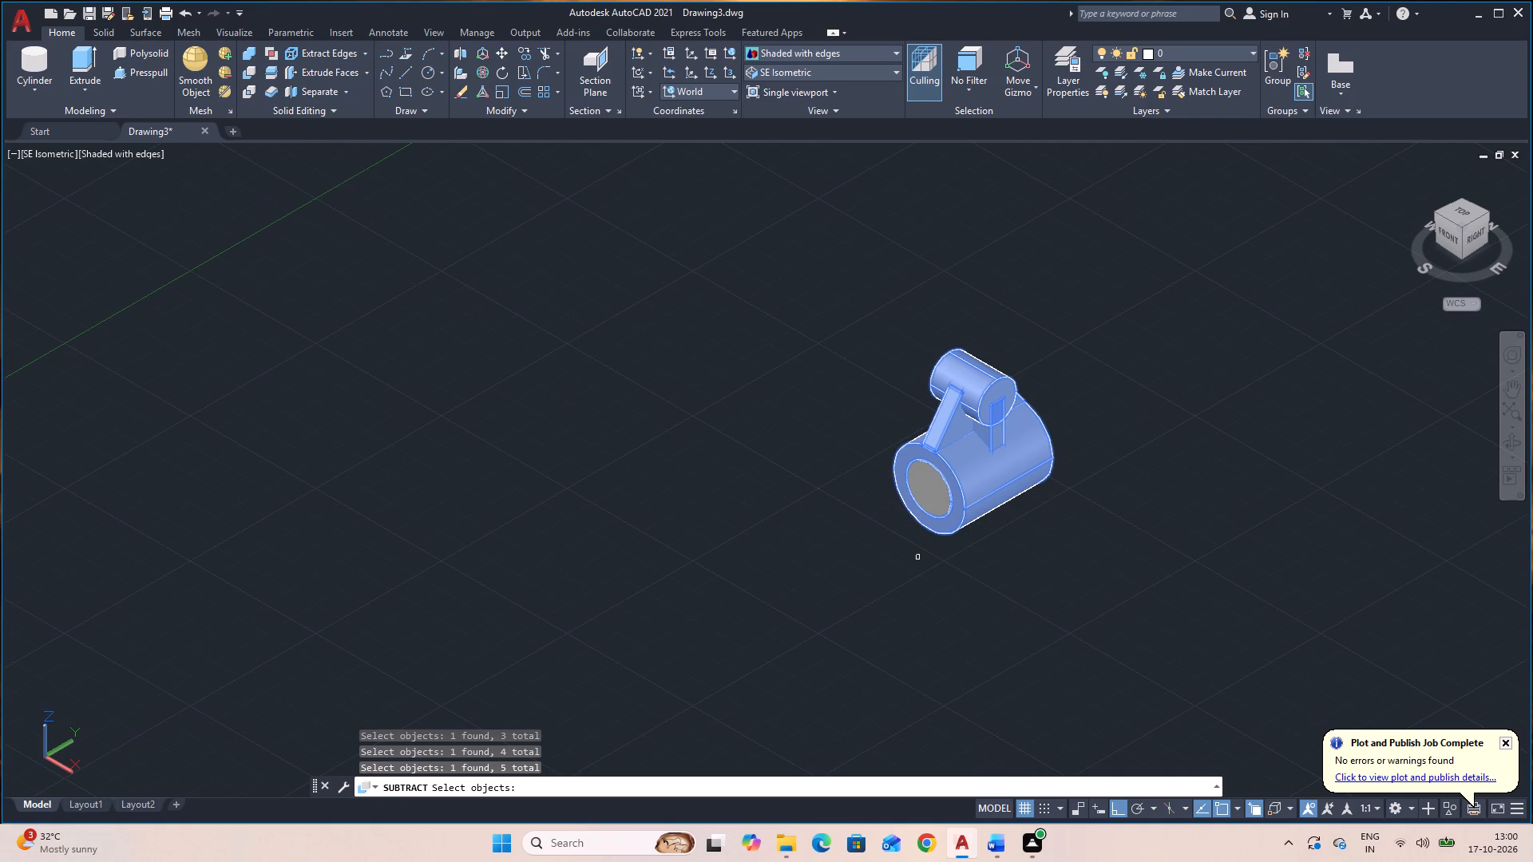
key(space)
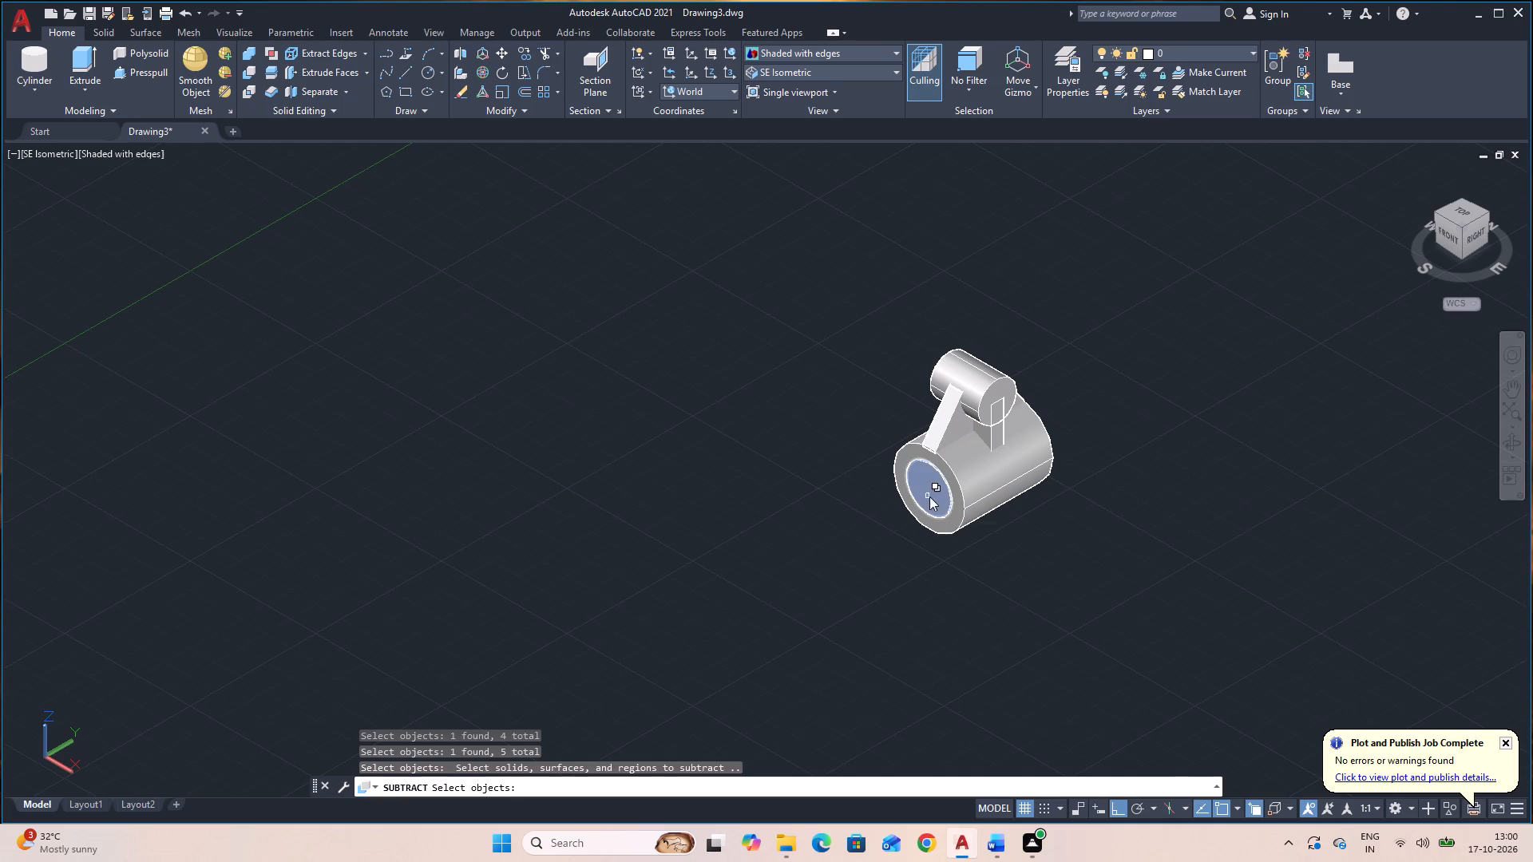
click(929, 496)
key(space)
key(space)
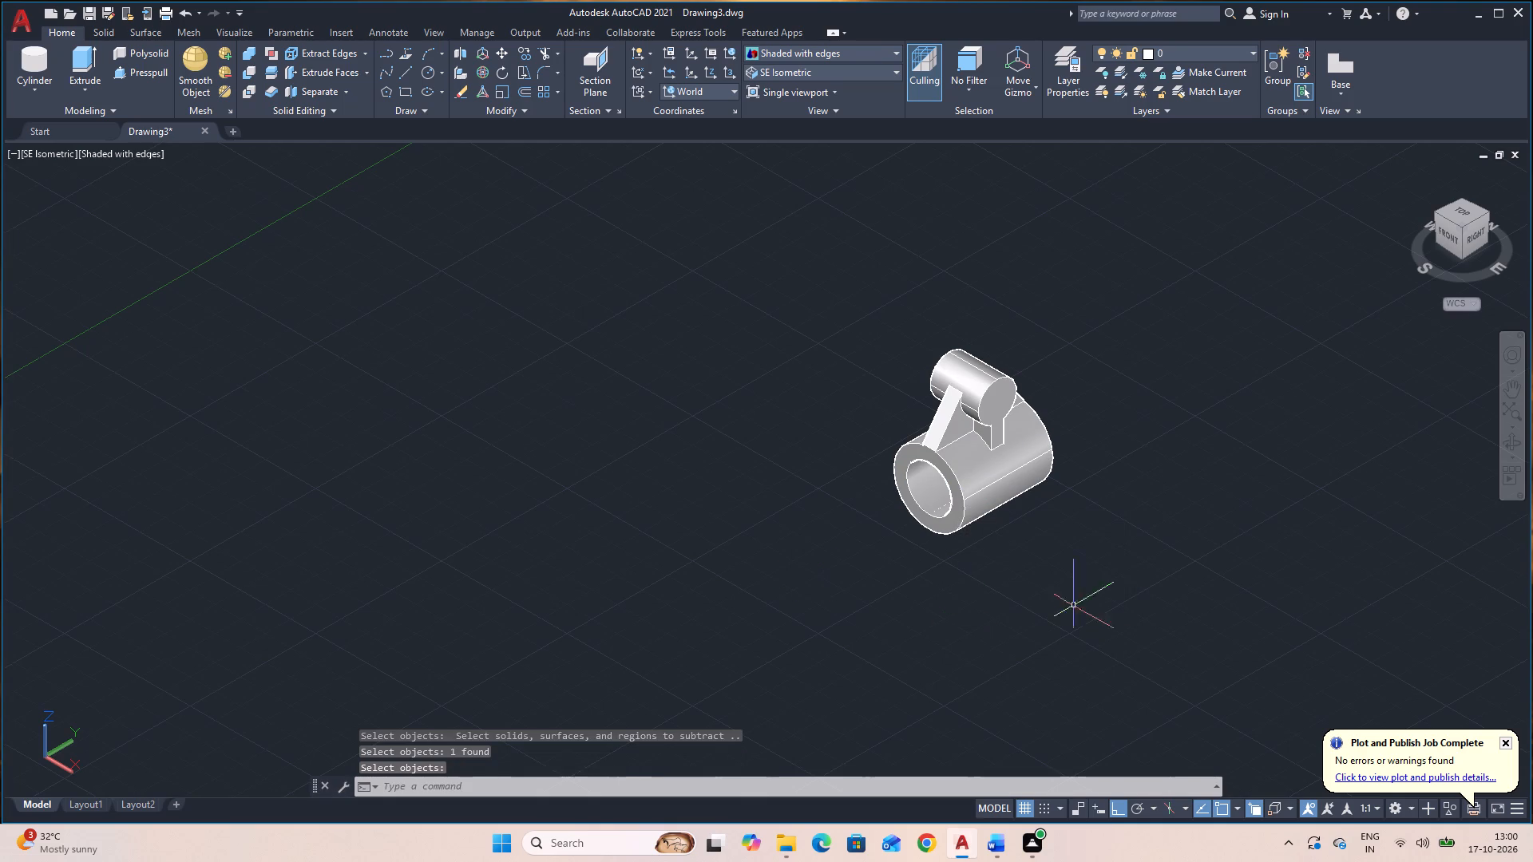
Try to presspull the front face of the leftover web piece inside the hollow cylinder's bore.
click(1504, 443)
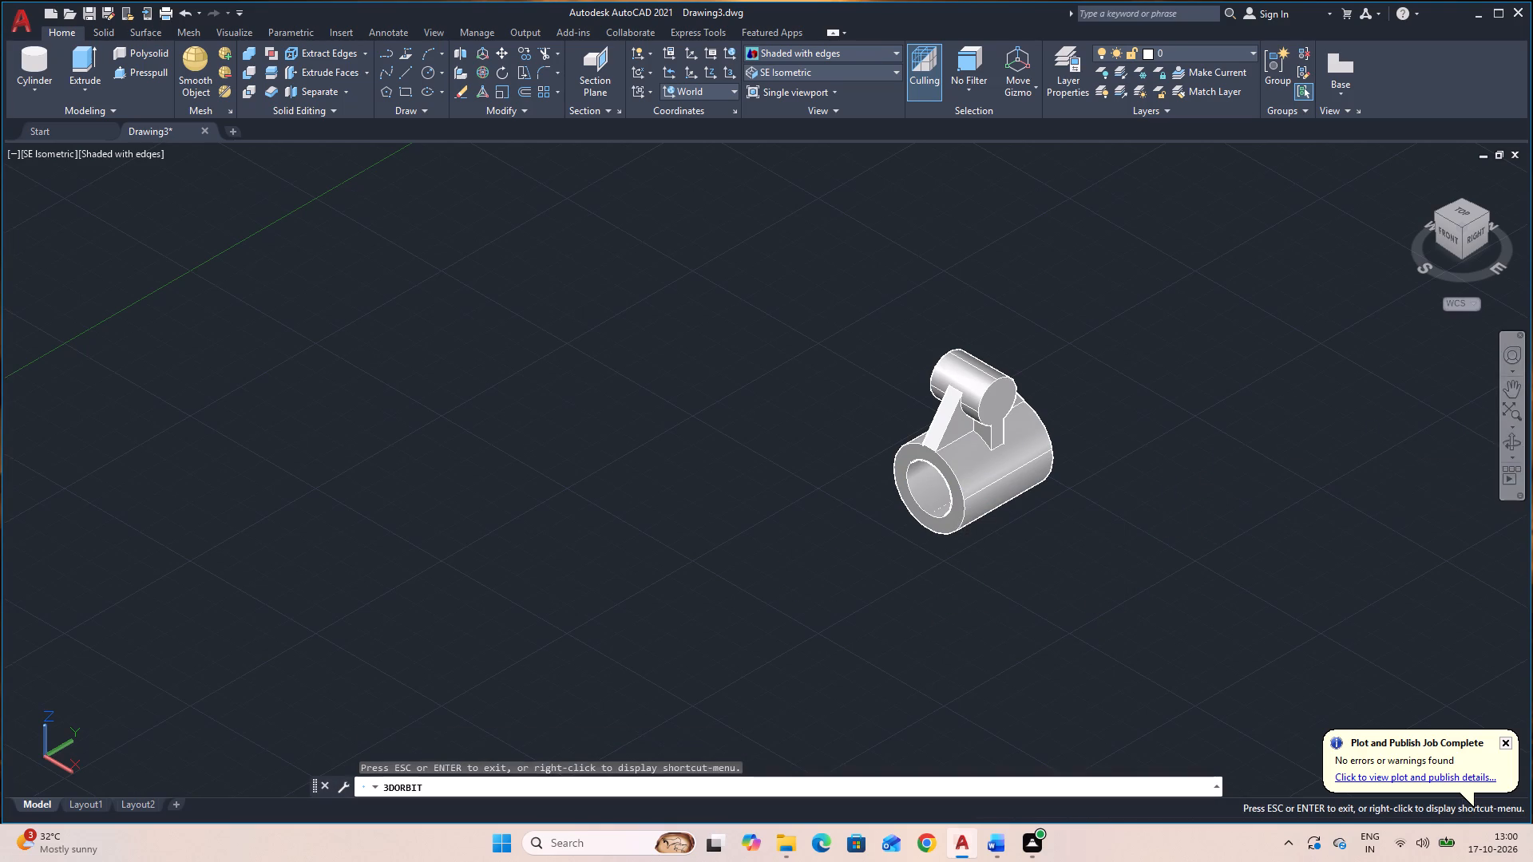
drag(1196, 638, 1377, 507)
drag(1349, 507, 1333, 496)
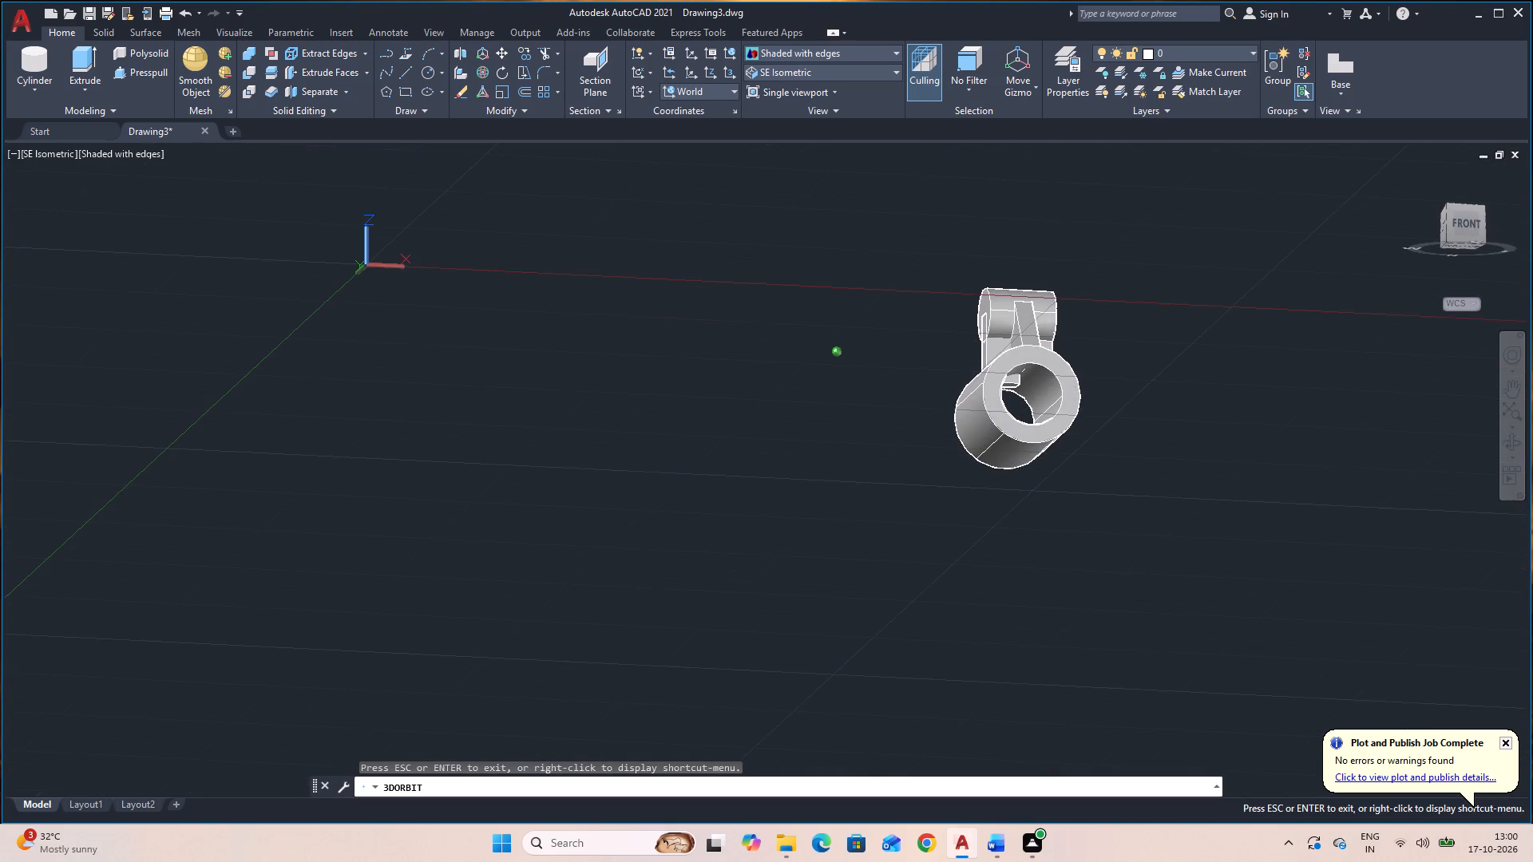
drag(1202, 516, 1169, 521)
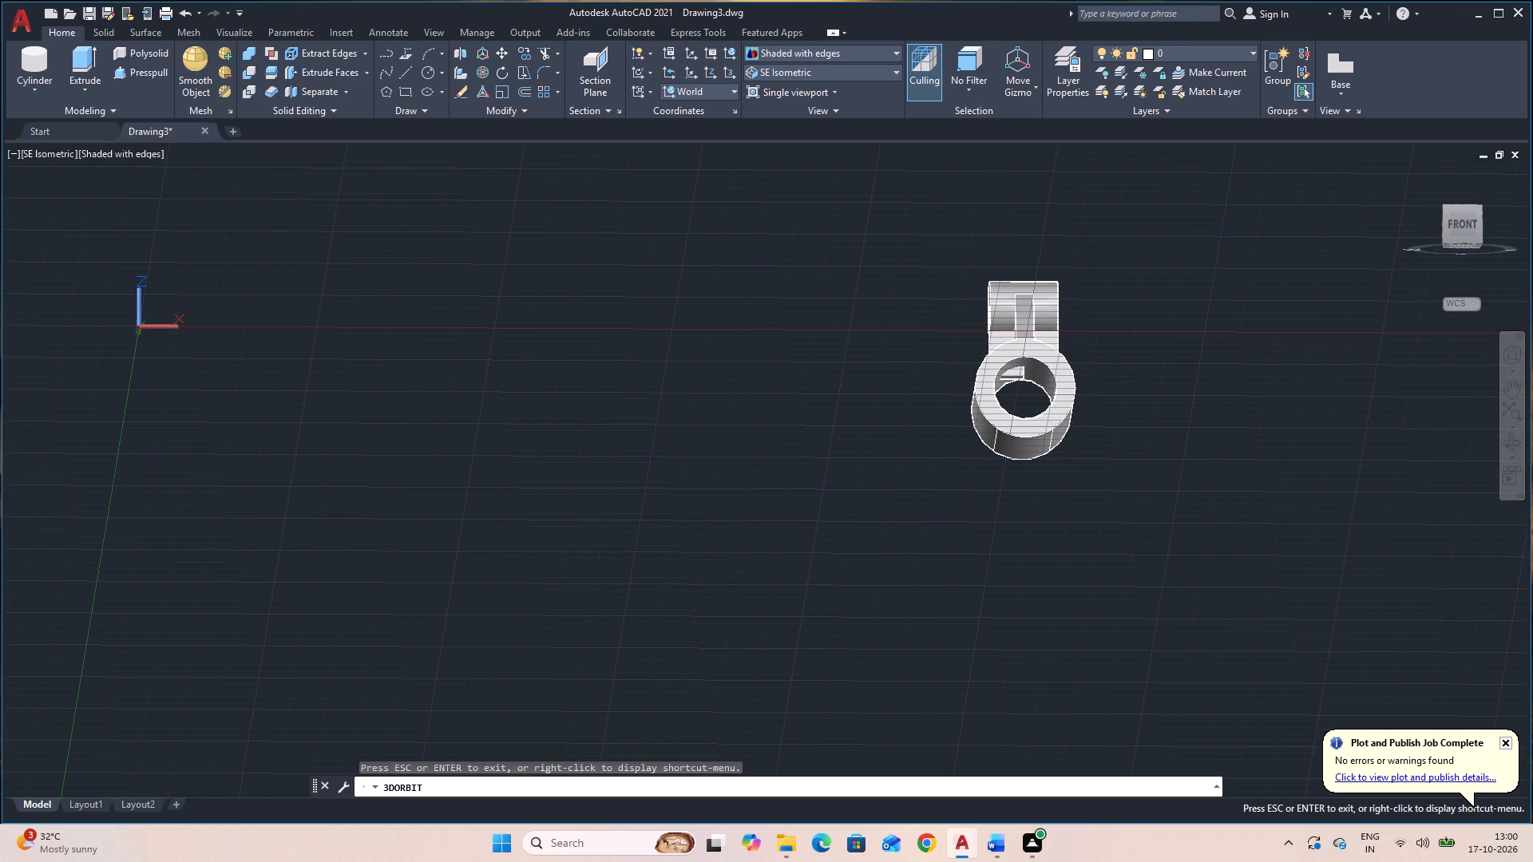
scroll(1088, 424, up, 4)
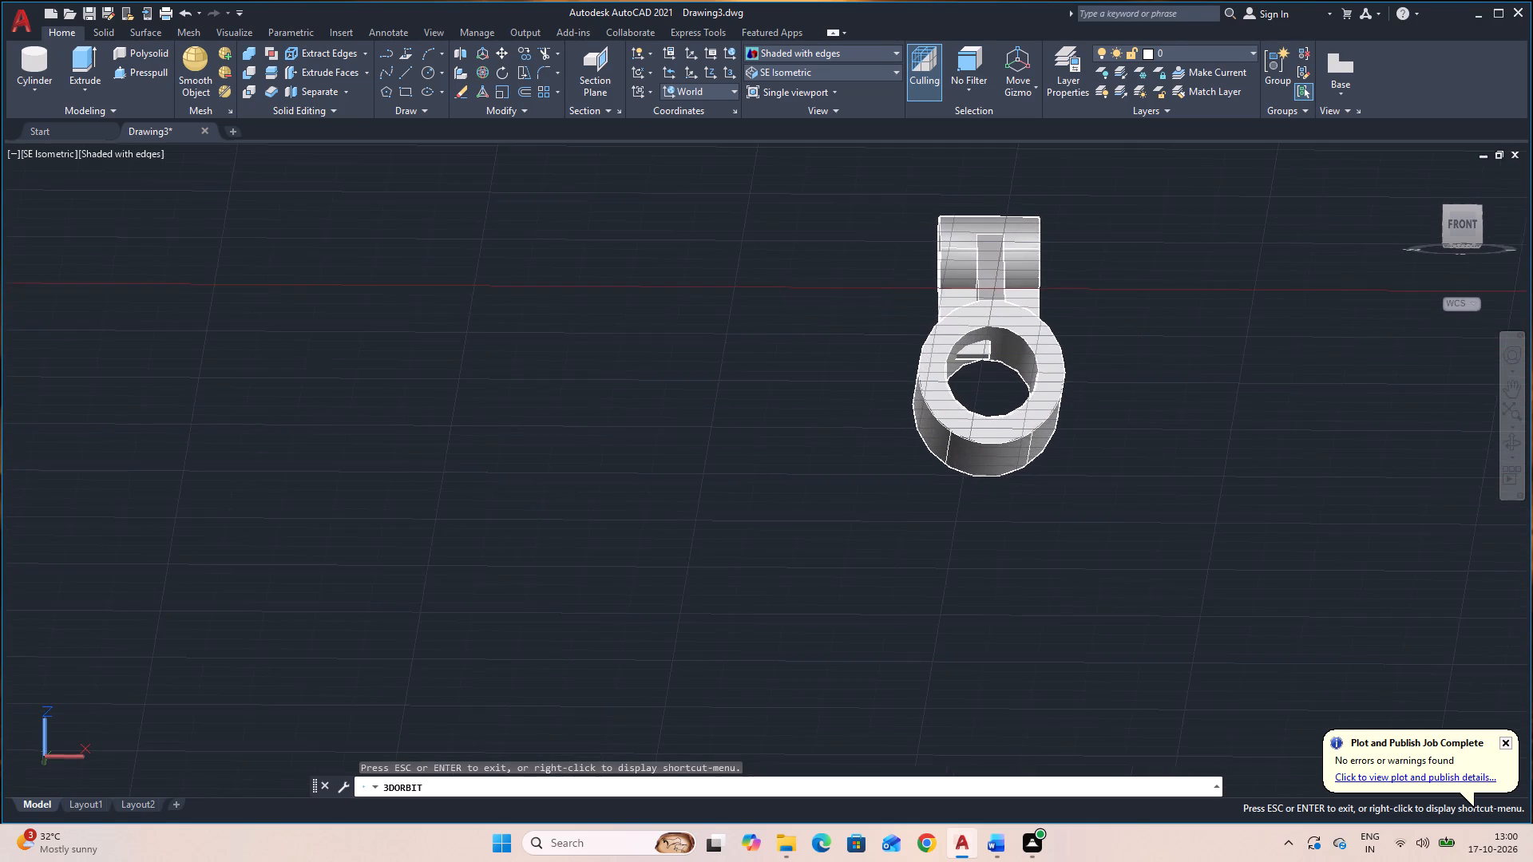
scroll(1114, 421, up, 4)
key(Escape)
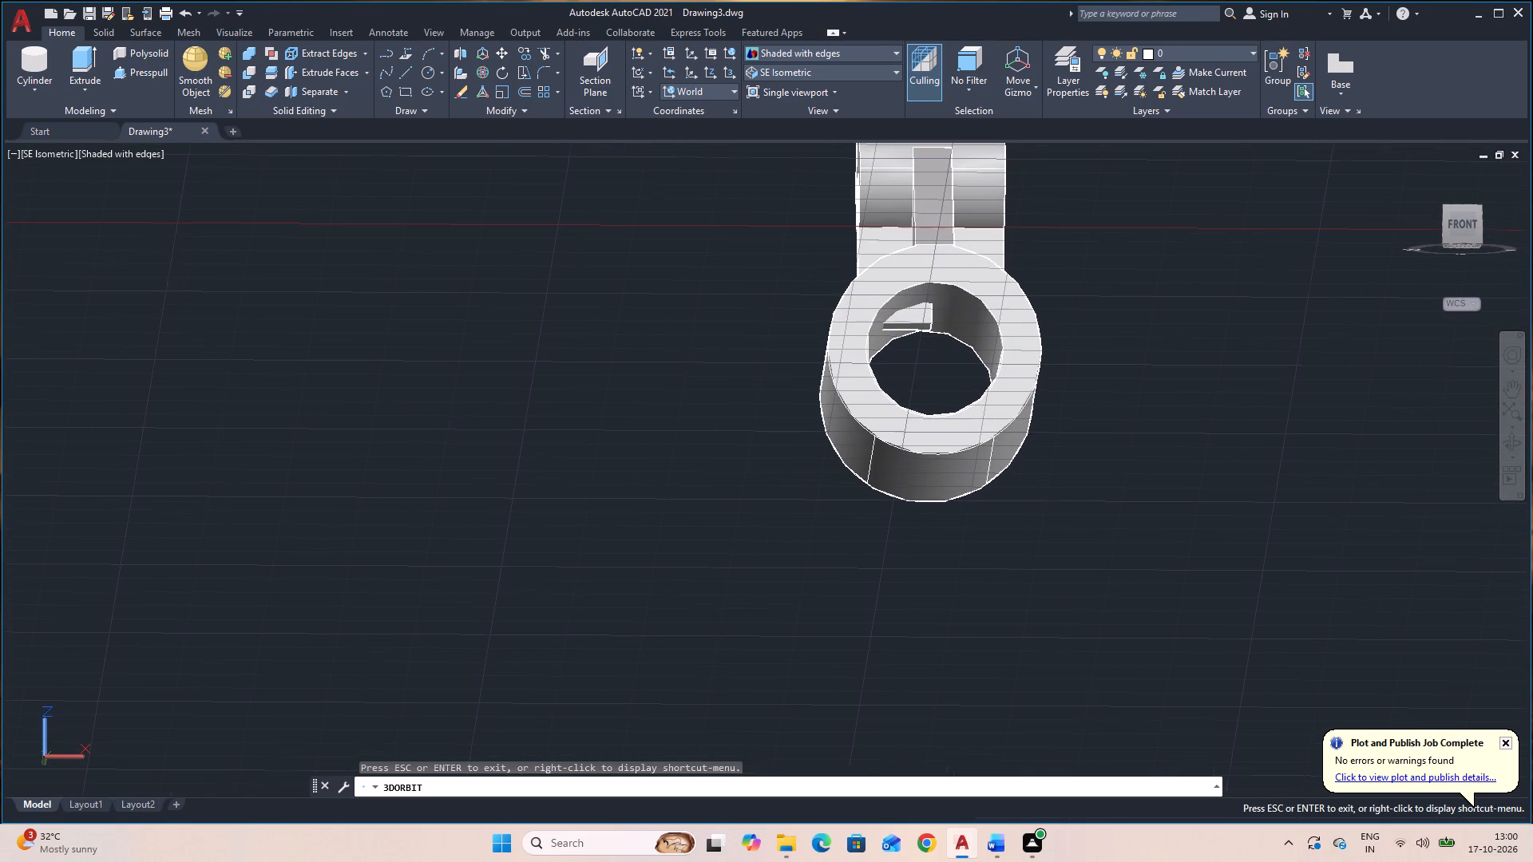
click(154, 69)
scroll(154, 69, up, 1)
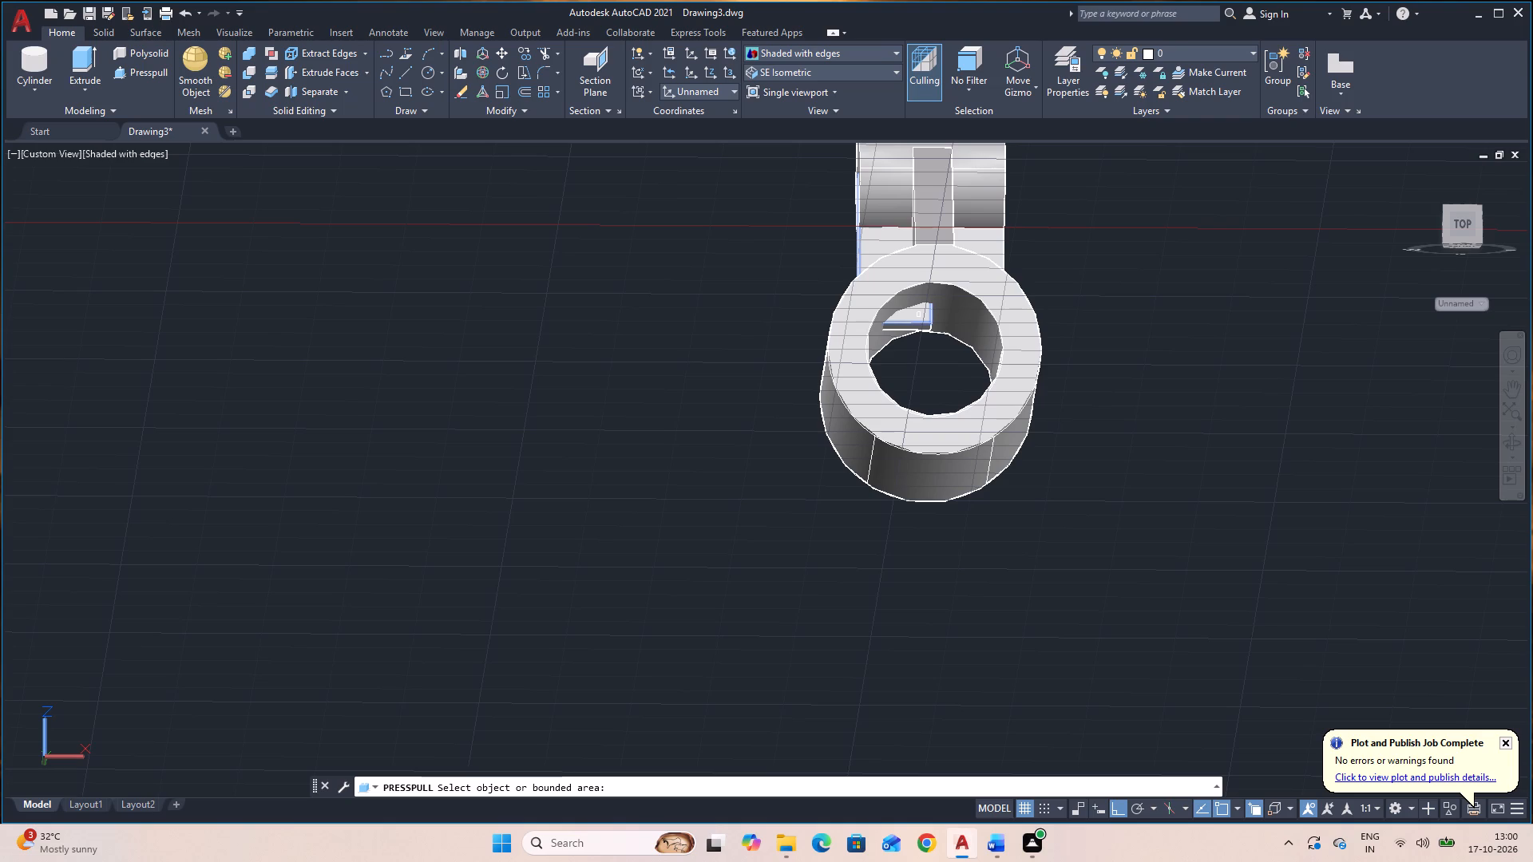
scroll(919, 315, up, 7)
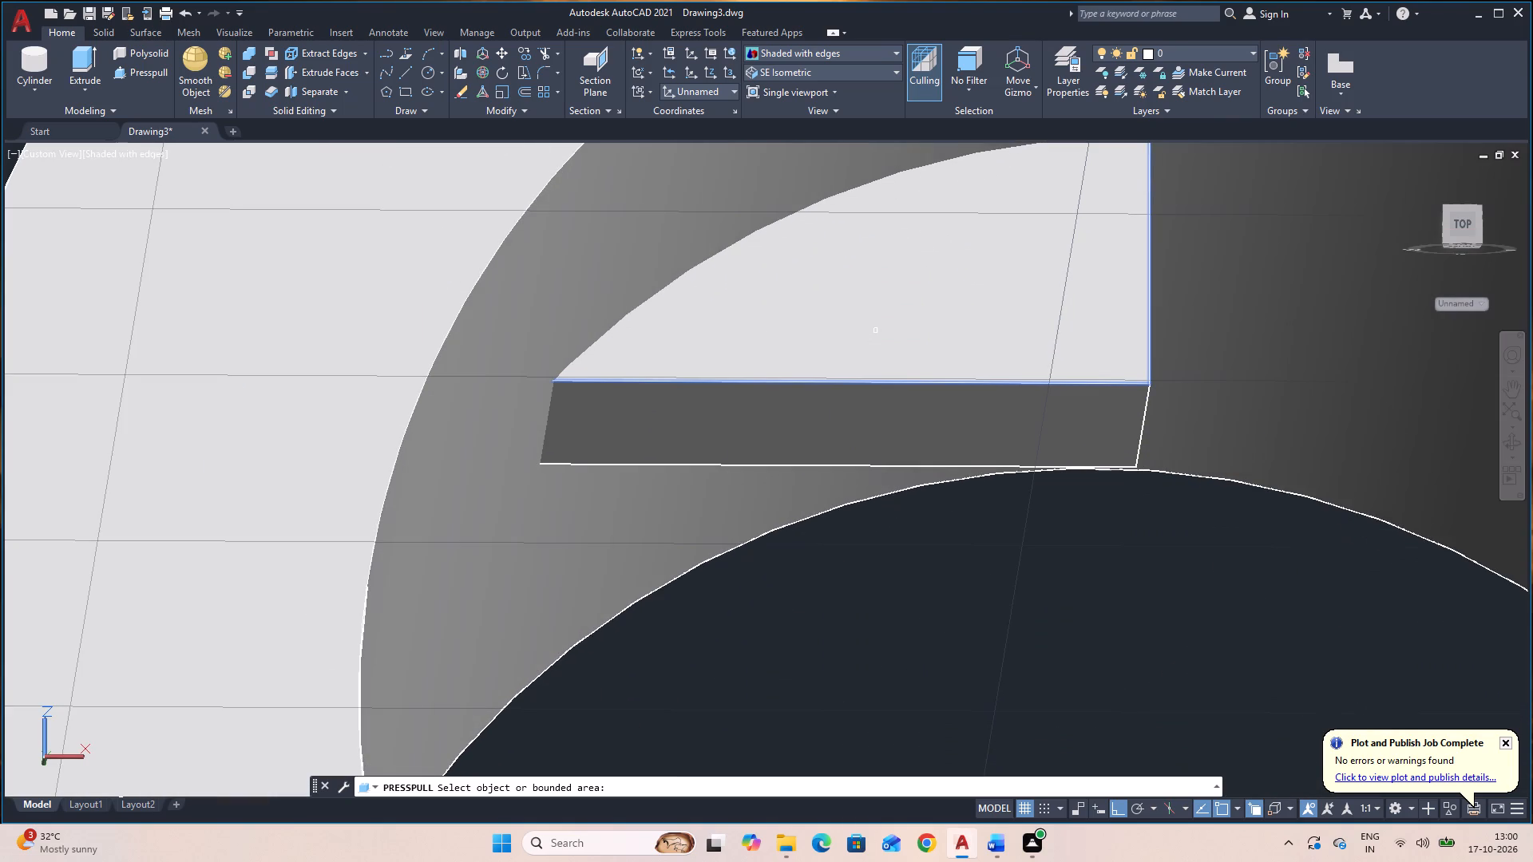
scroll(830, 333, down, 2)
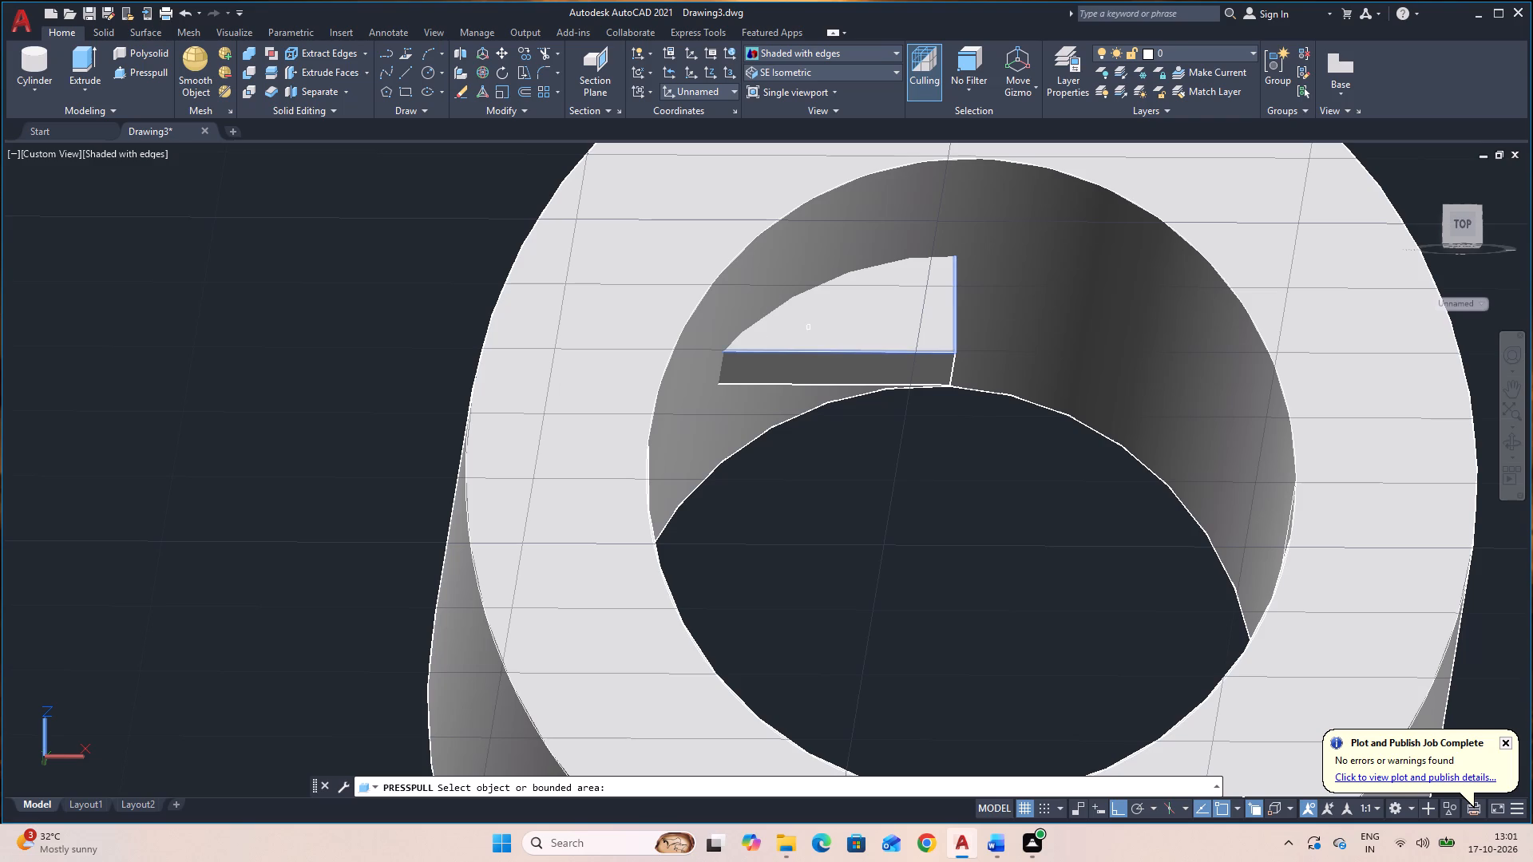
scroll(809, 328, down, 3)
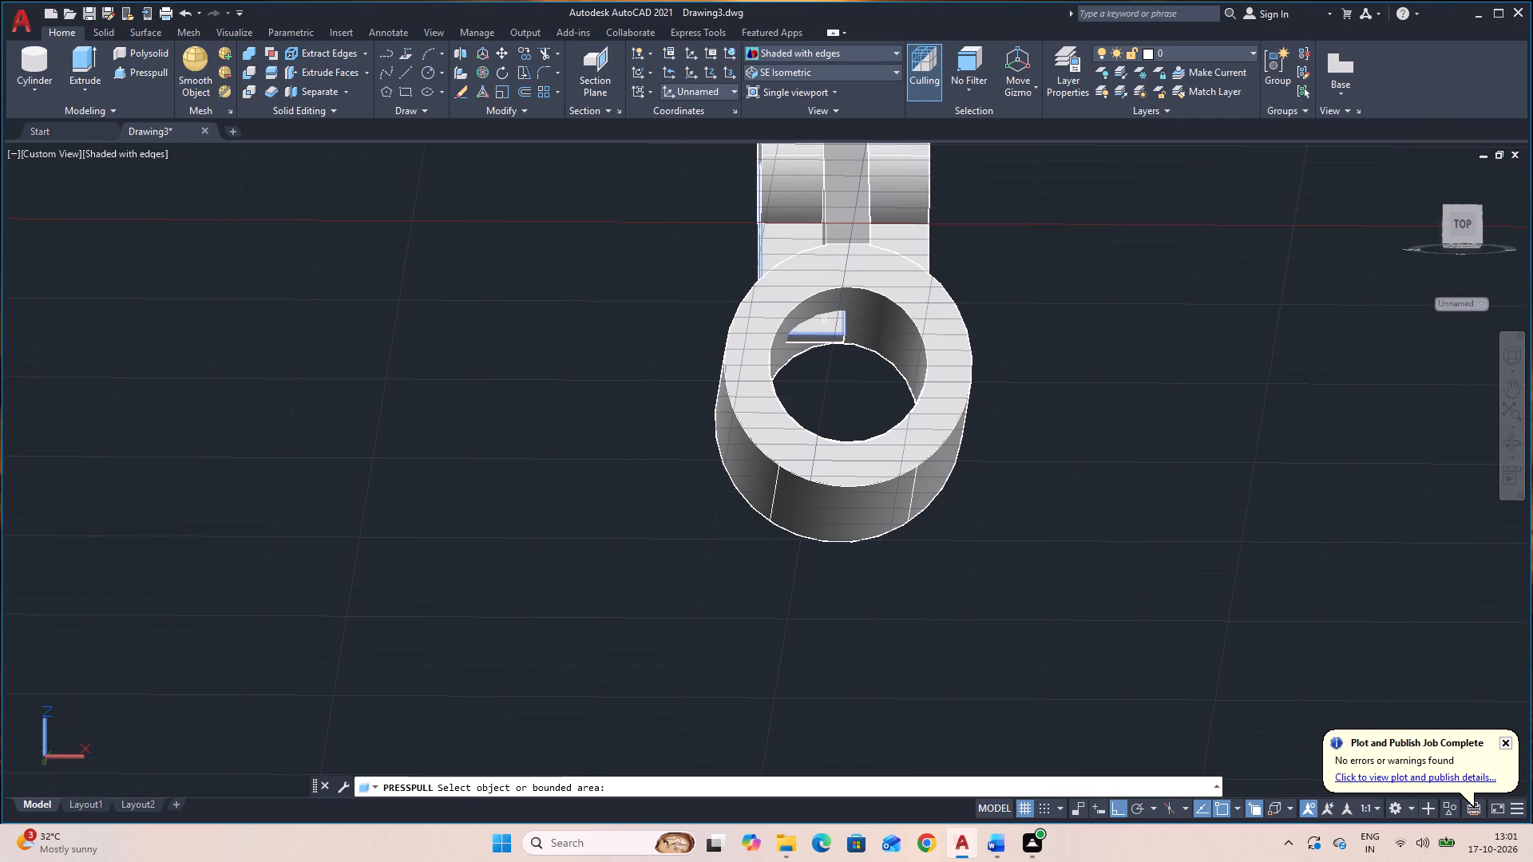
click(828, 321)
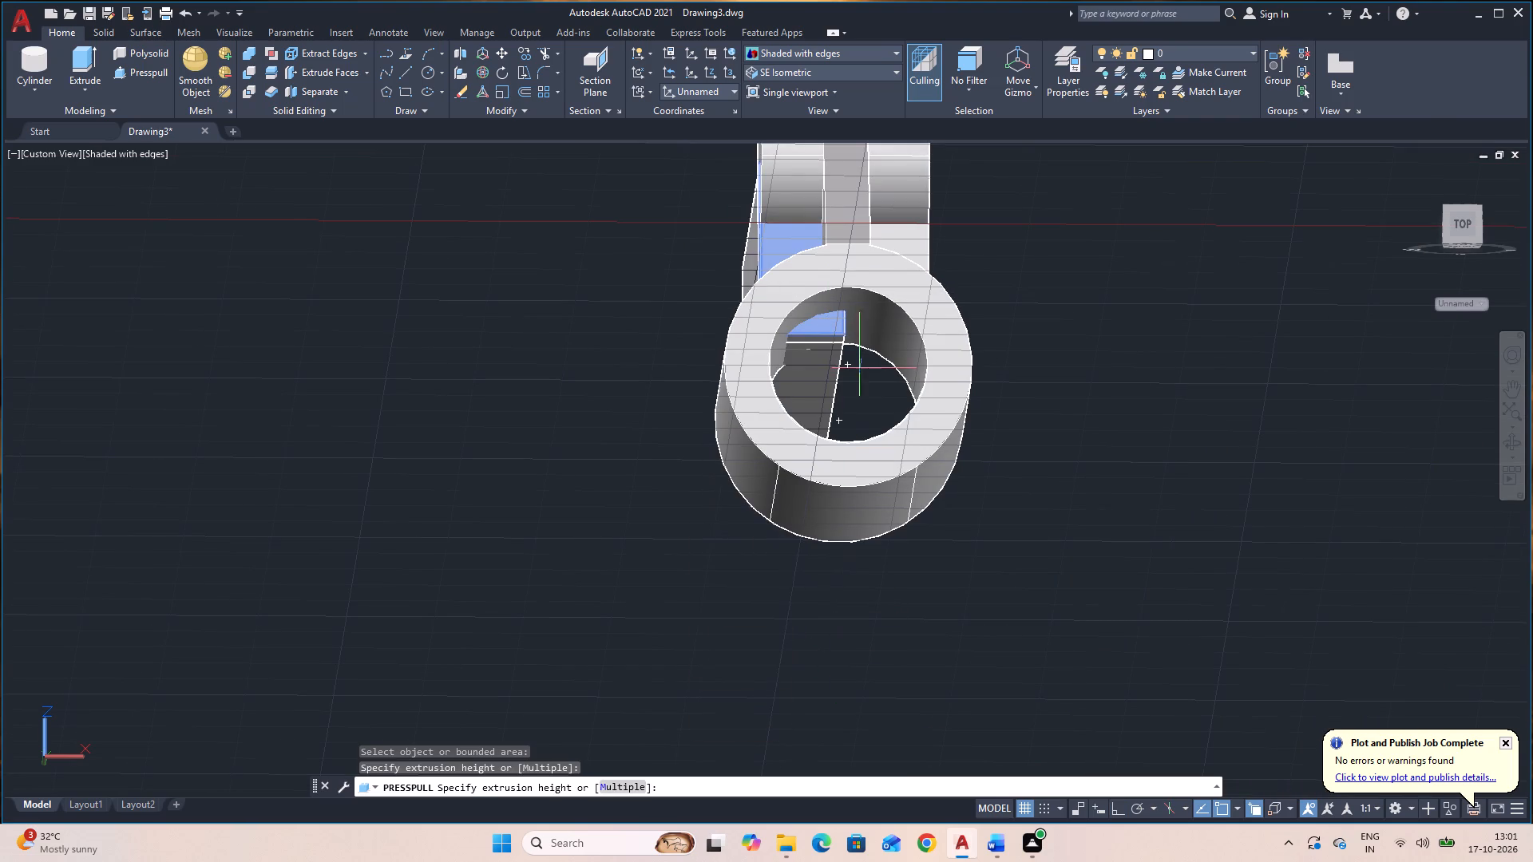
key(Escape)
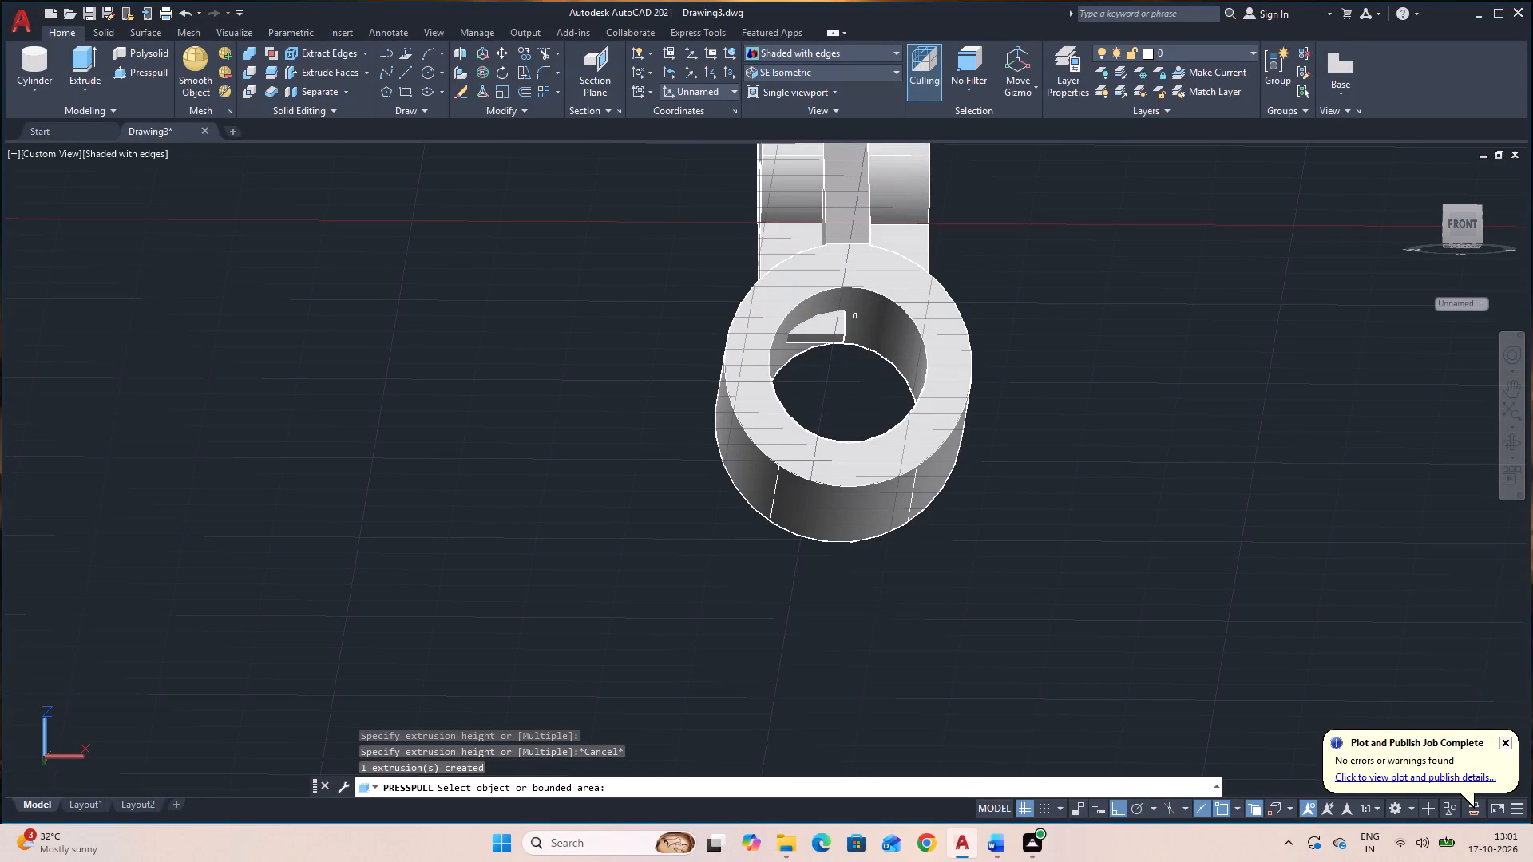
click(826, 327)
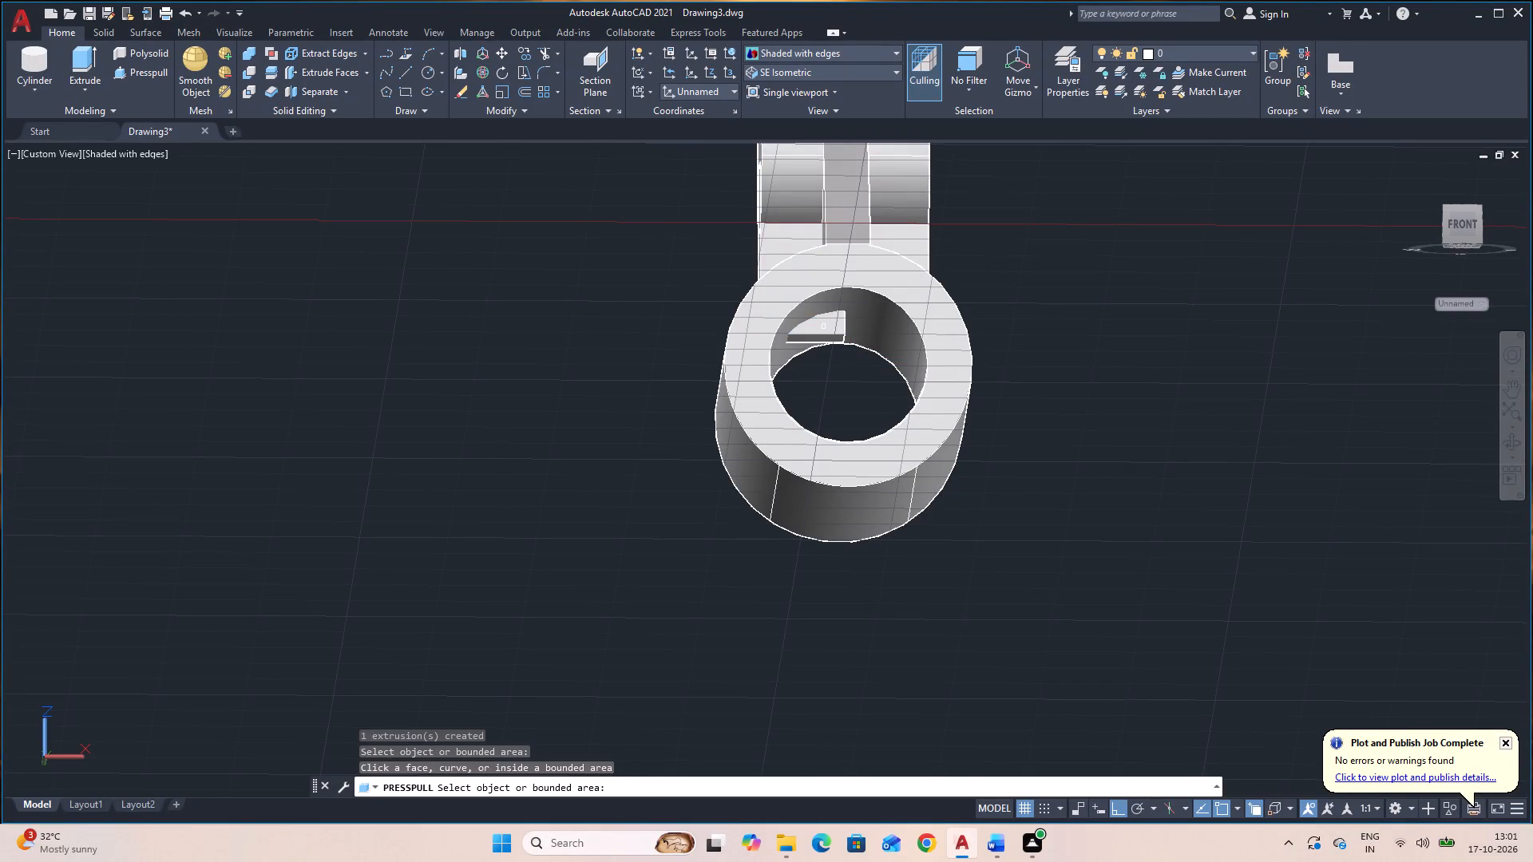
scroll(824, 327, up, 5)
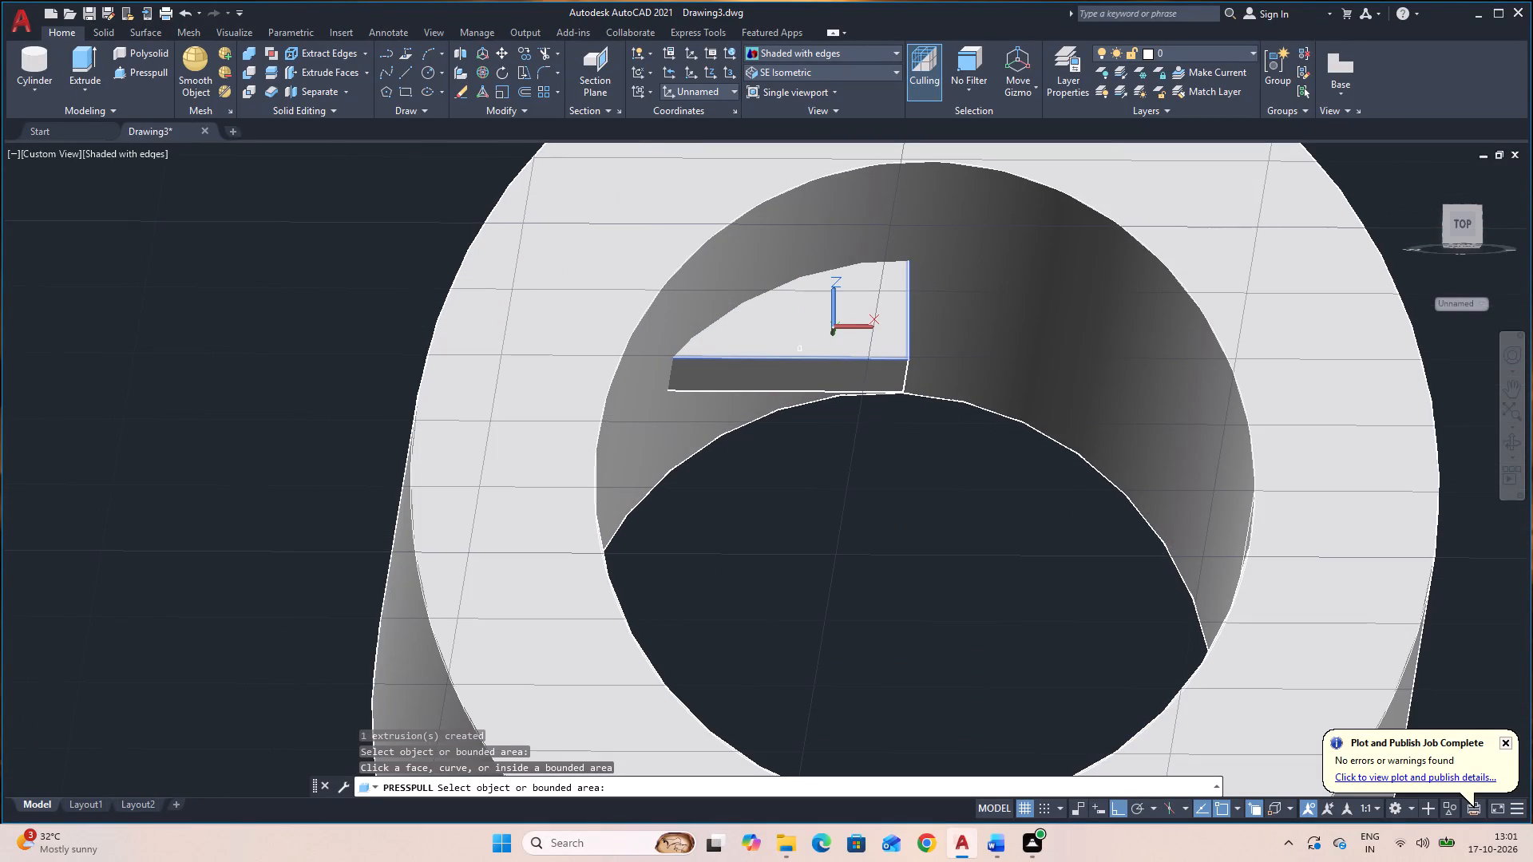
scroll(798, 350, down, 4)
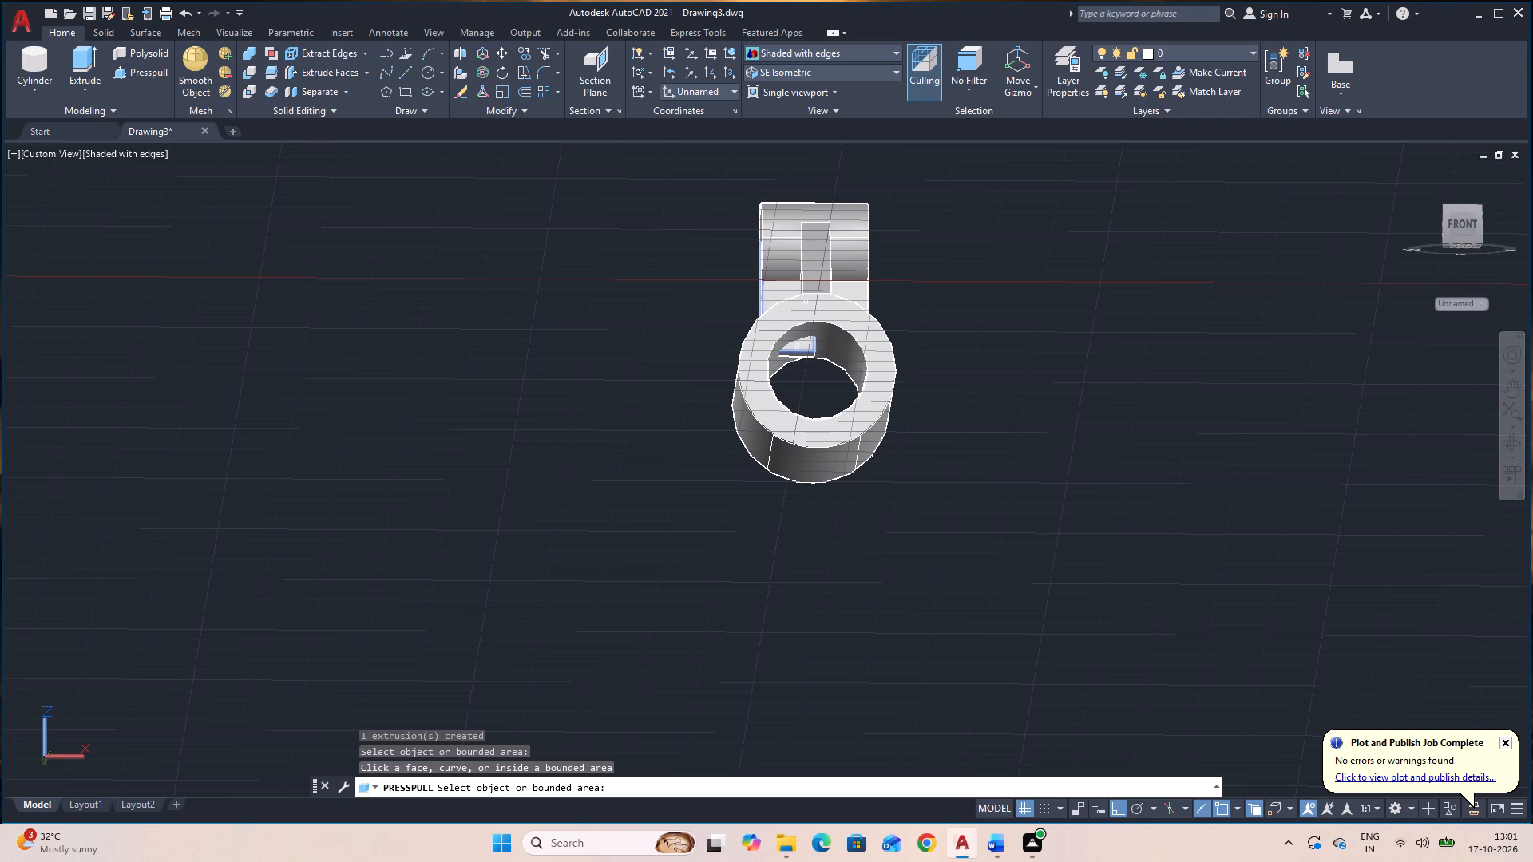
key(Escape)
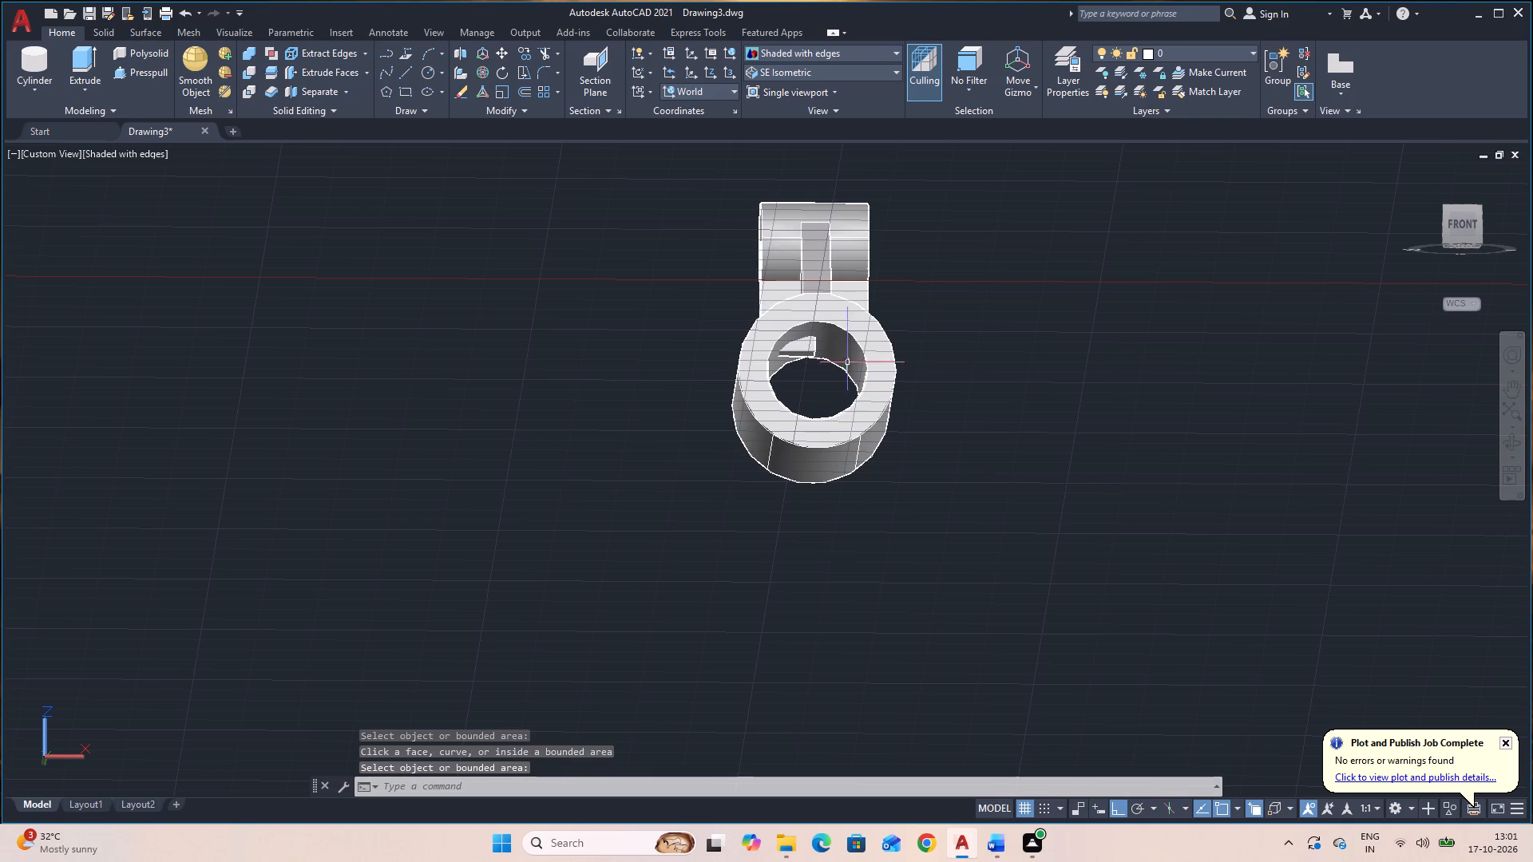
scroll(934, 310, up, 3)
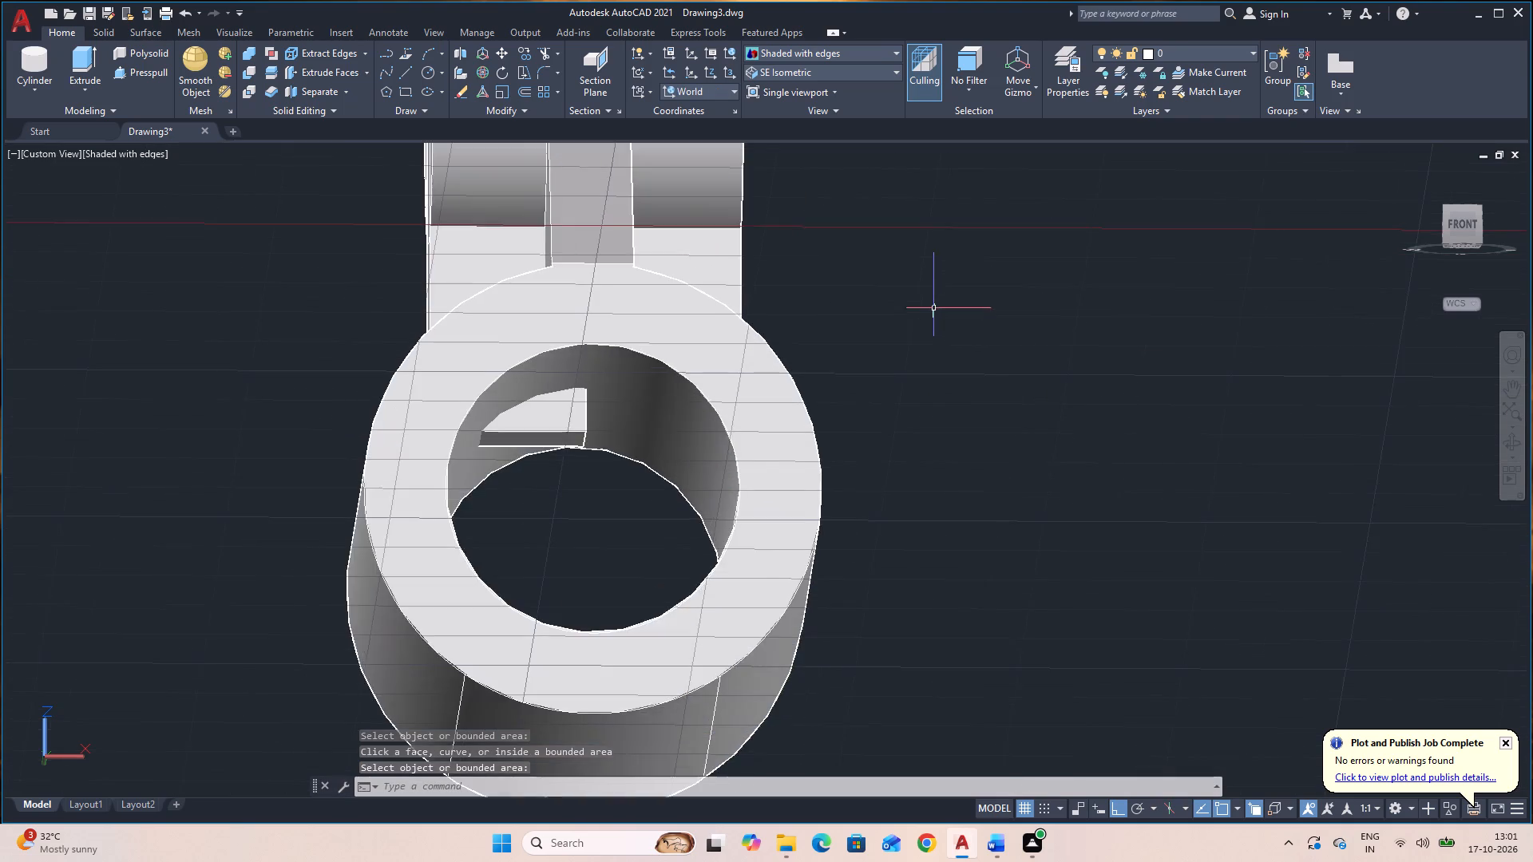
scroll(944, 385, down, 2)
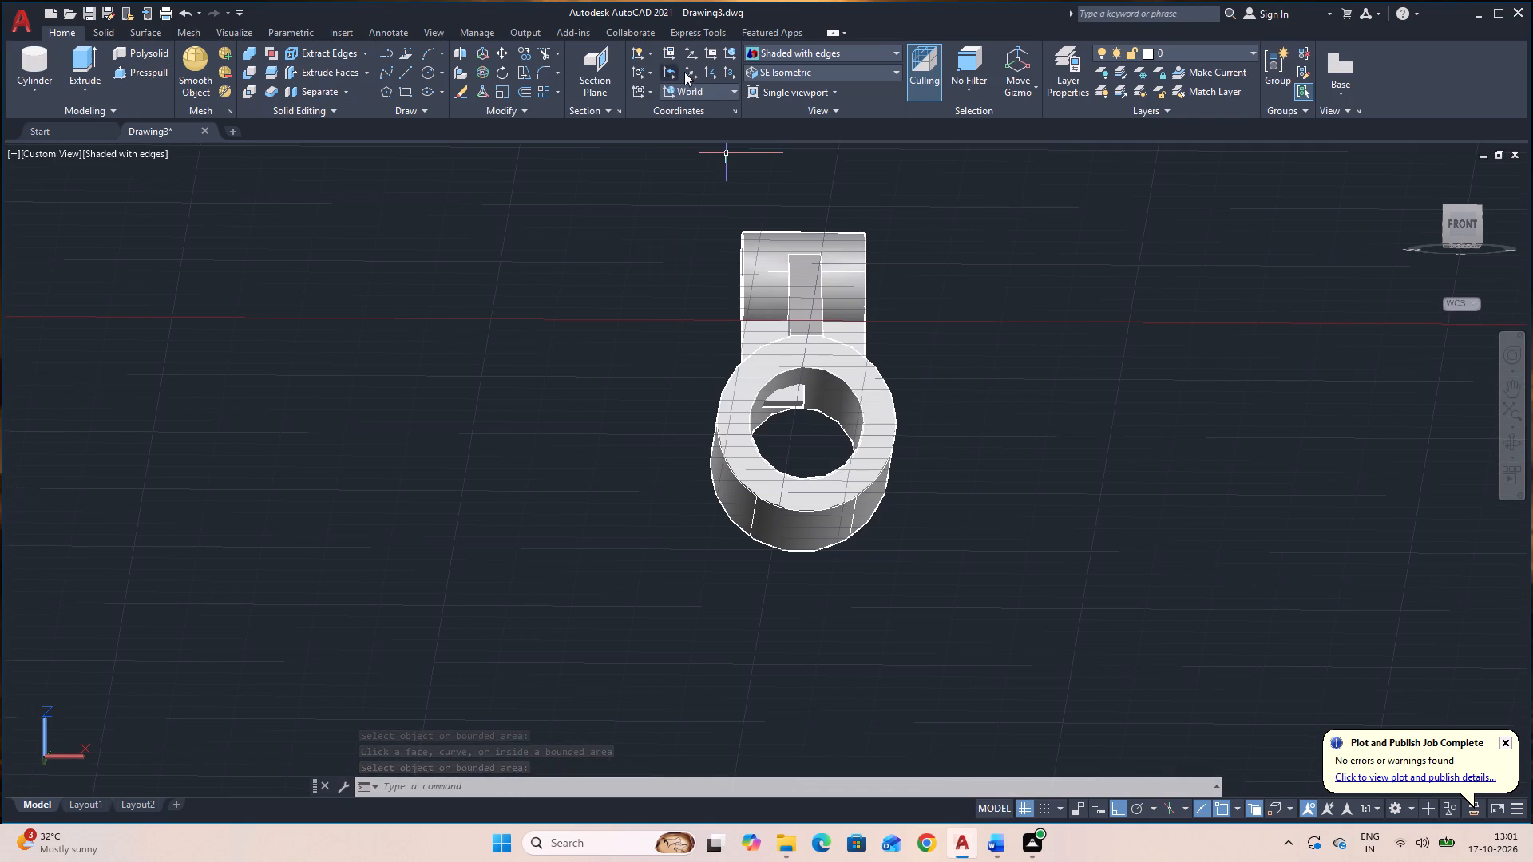
Restore the SE Isometric view and union the hollow cylinder, cross cylinder, ribs and web into one solid.
click(797, 79)
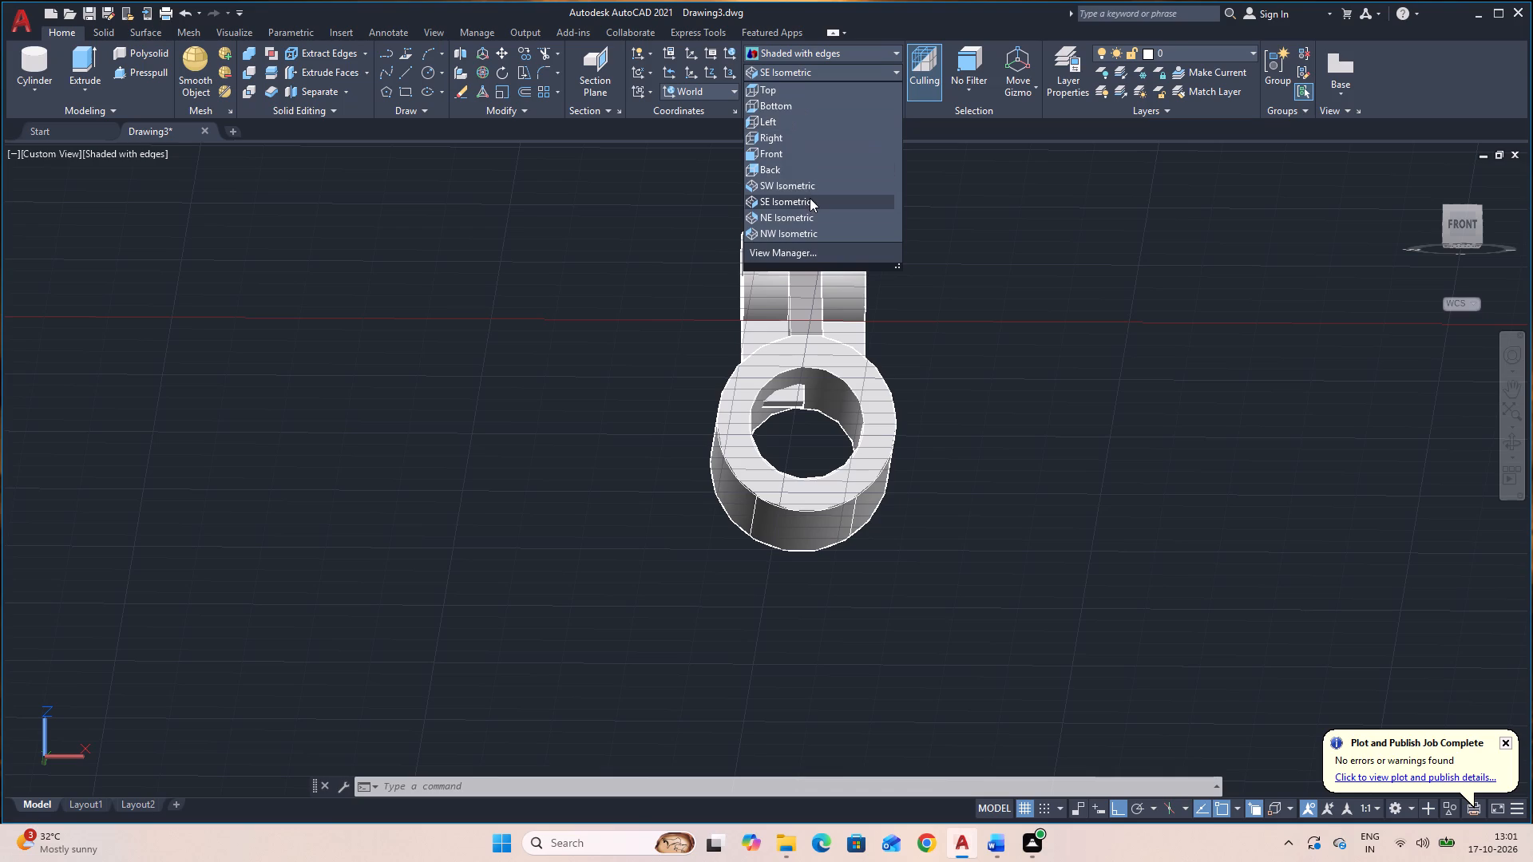
click(811, 199)
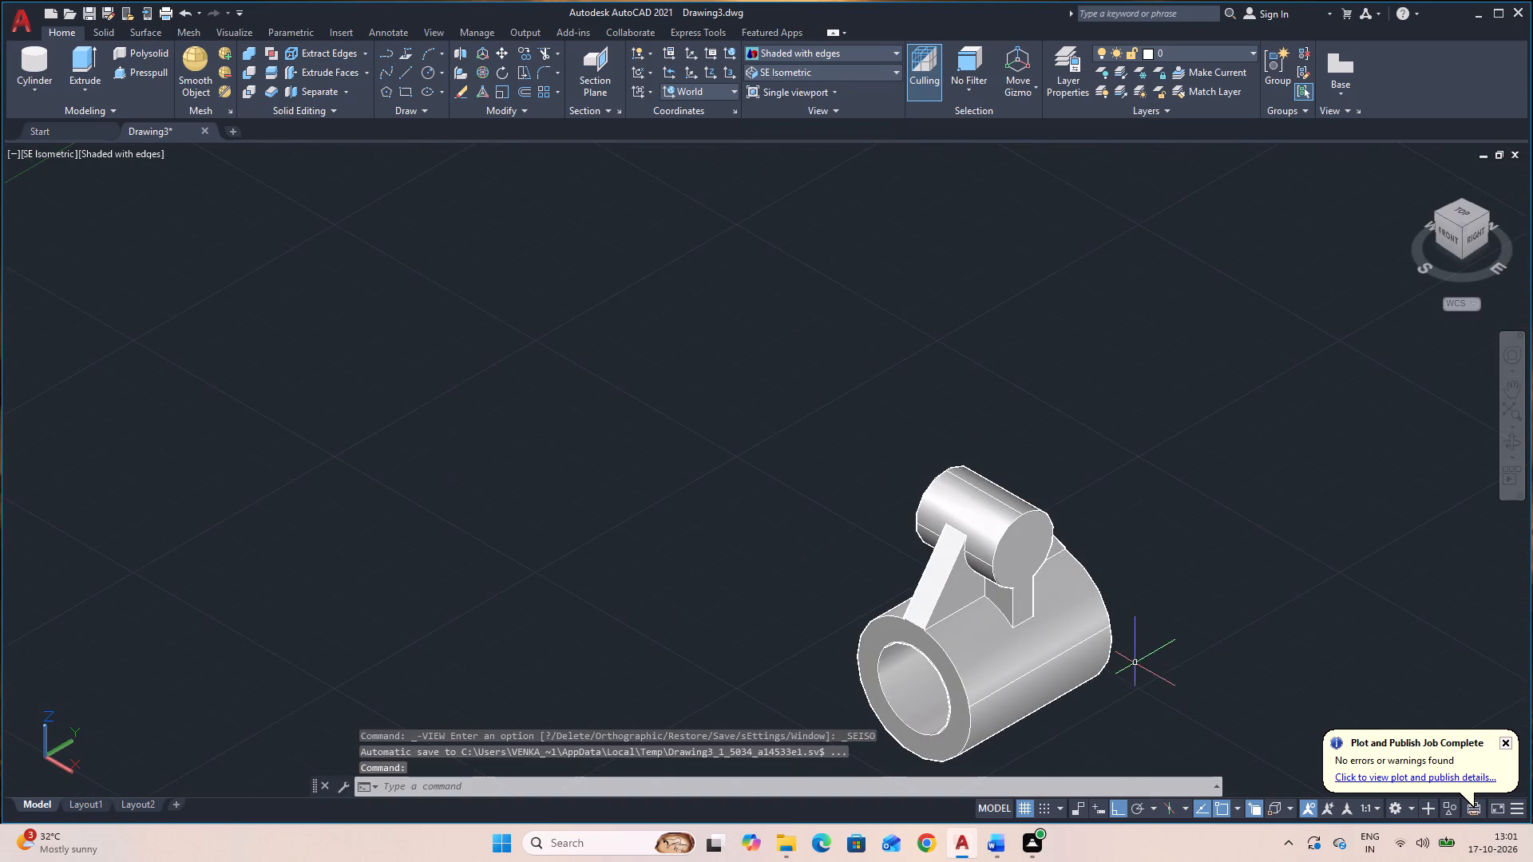
click(1159, 697)
click(759, 416)
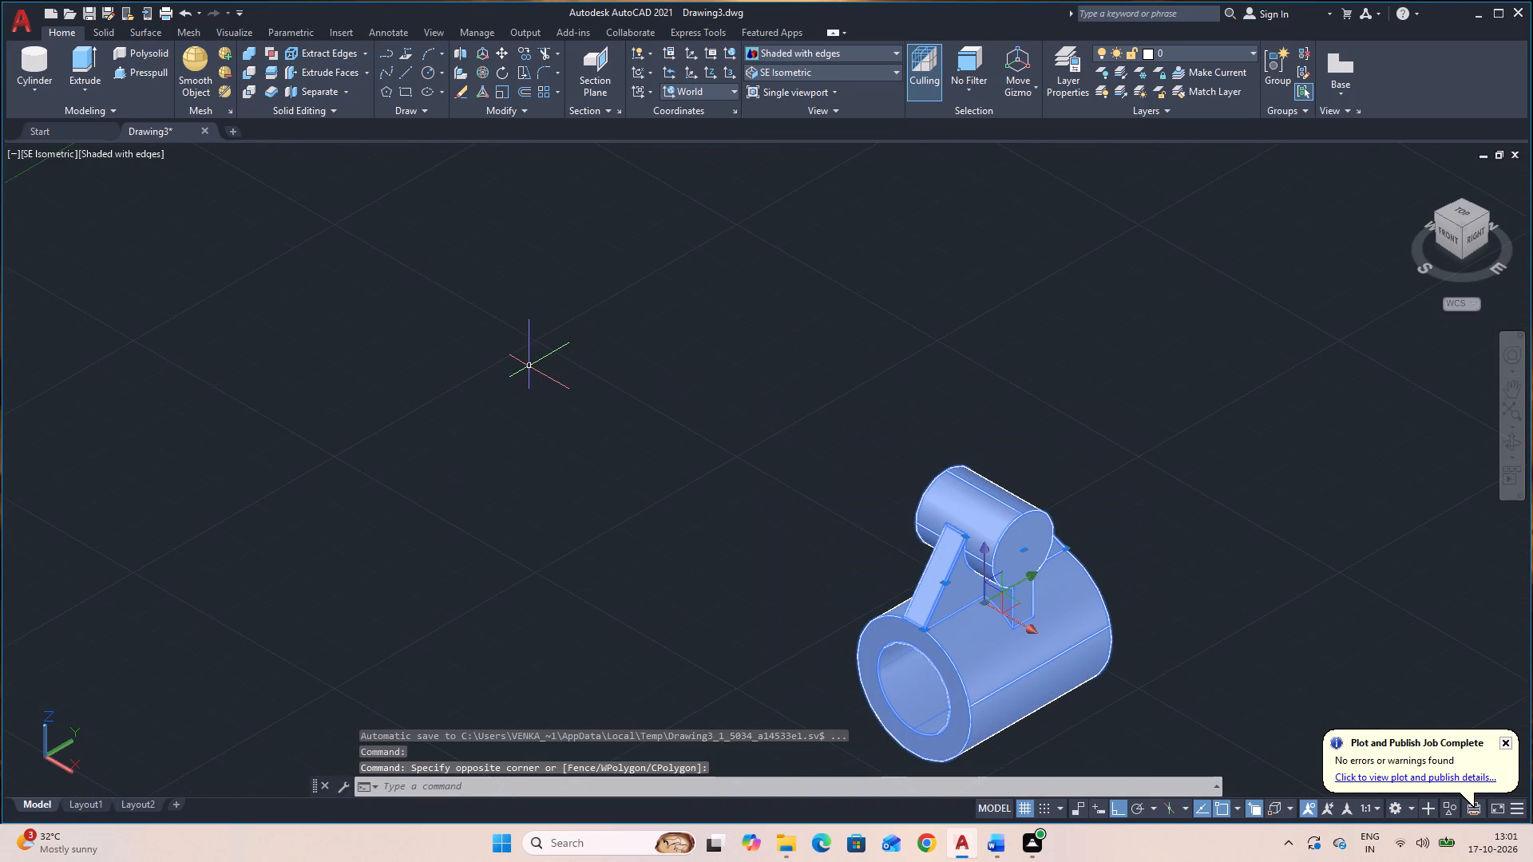
text(UNION)
key(Return)
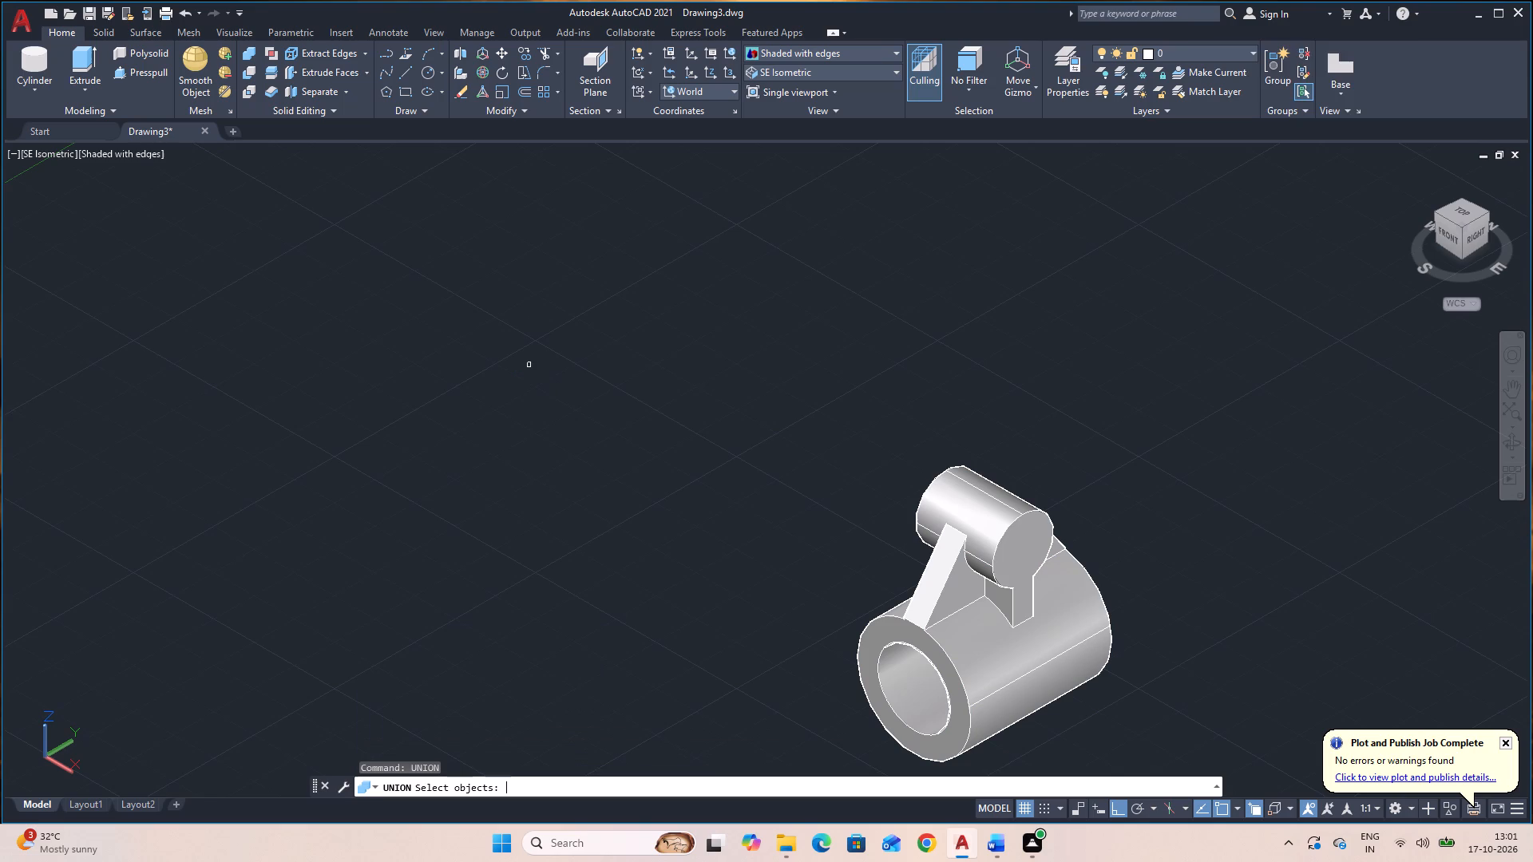
click(1200, 738)
click(713, 417)
key(Return)
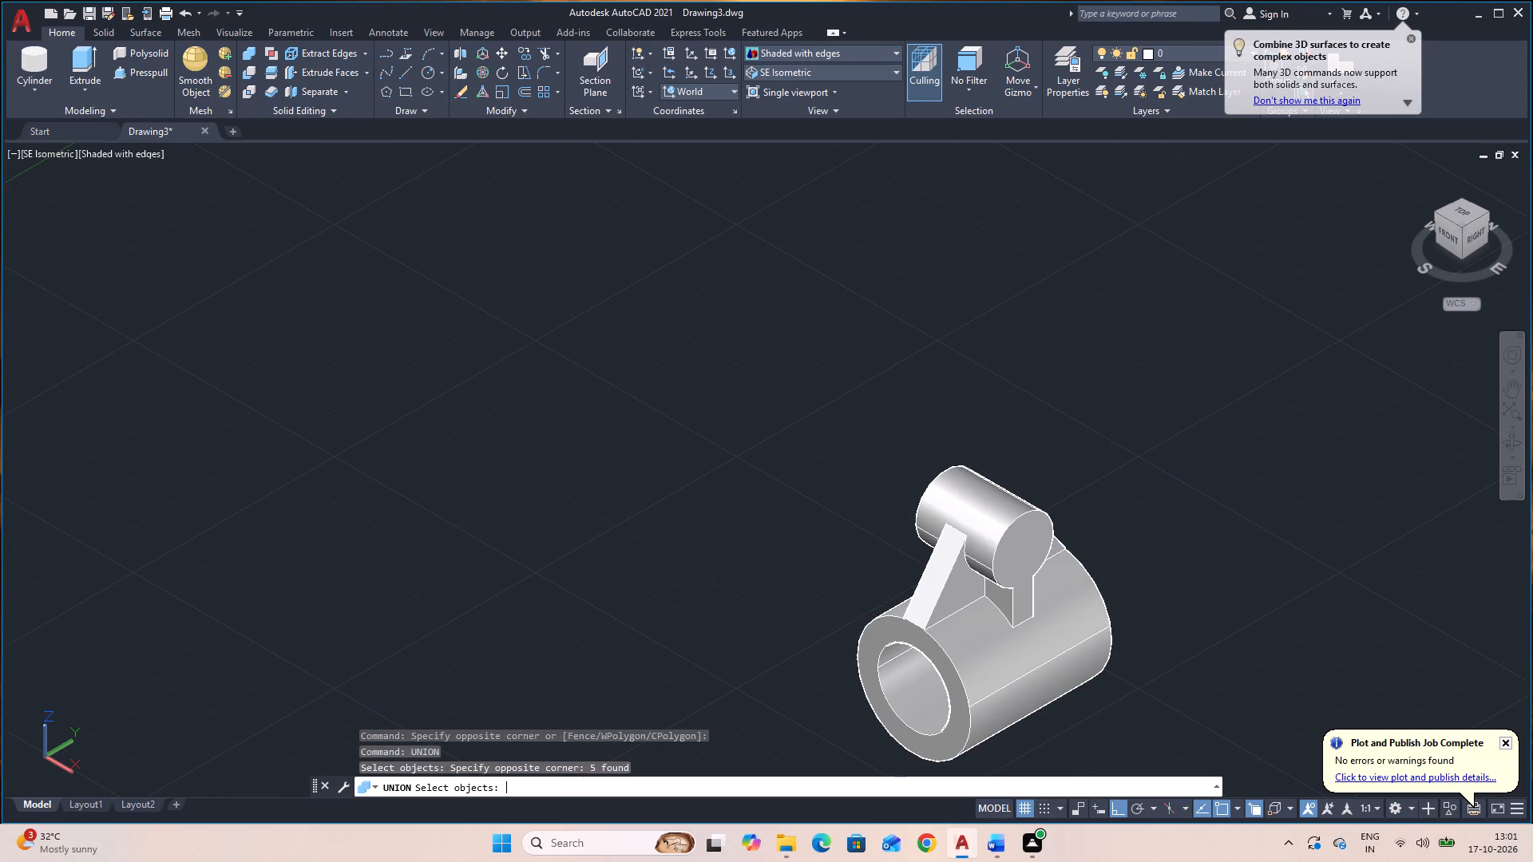
Presspull the face of the leftover web piece inside the hollow cylinder's bore to remove the protruding material.
click(1507, 443)
drag(1186, 658, 1286, 524)
drag(1150, 603, 1155, 607)
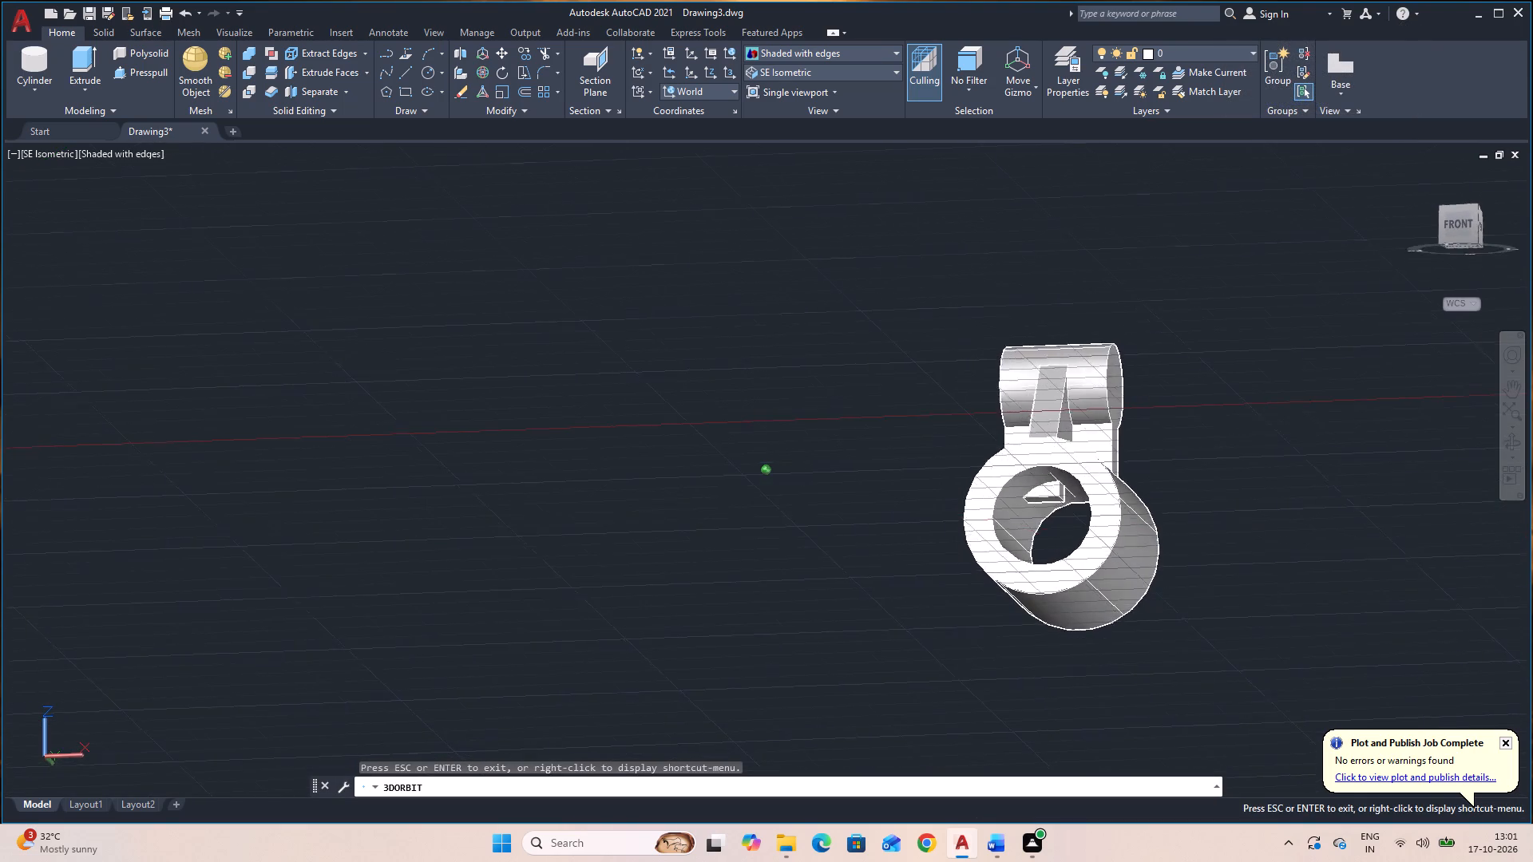
drag(1155, 607, 1177, 636)
drag(1079, 670, 1074, 638)
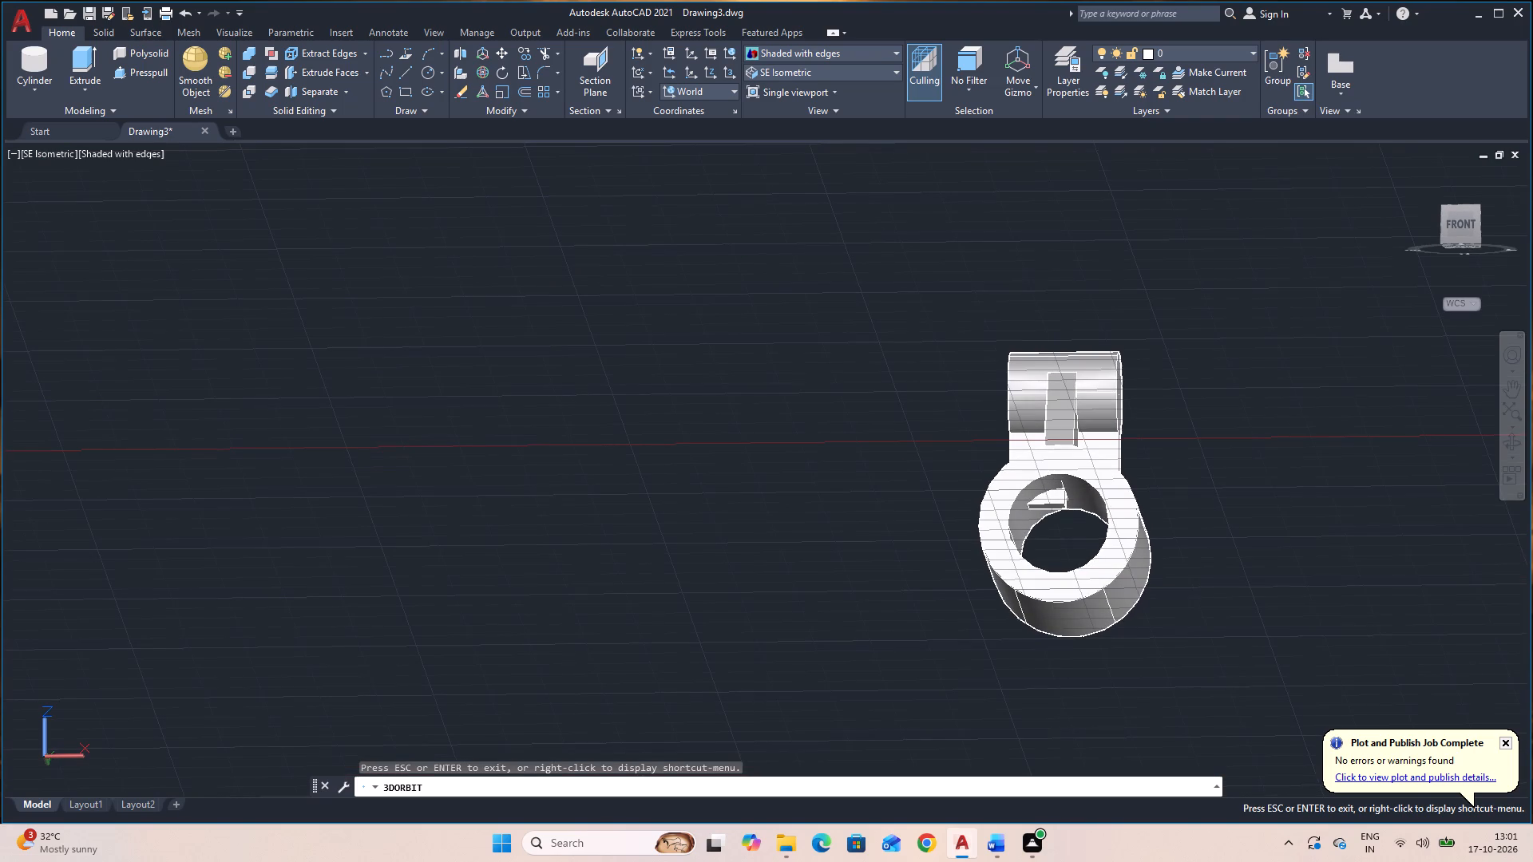
click(144, 75)
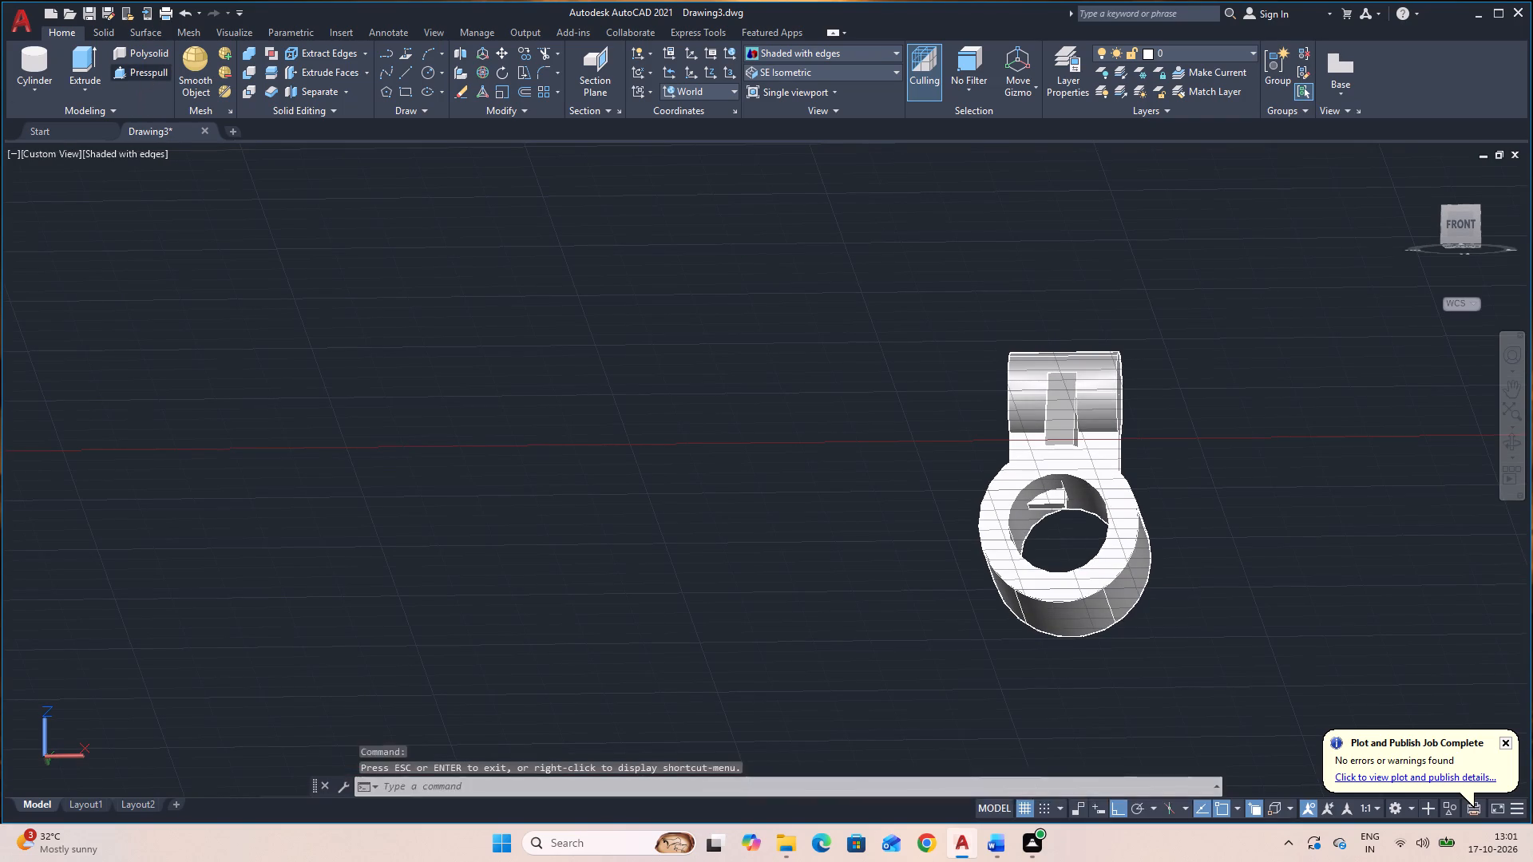
scroll(1057, 492, up, 3)
click(1044, 498)
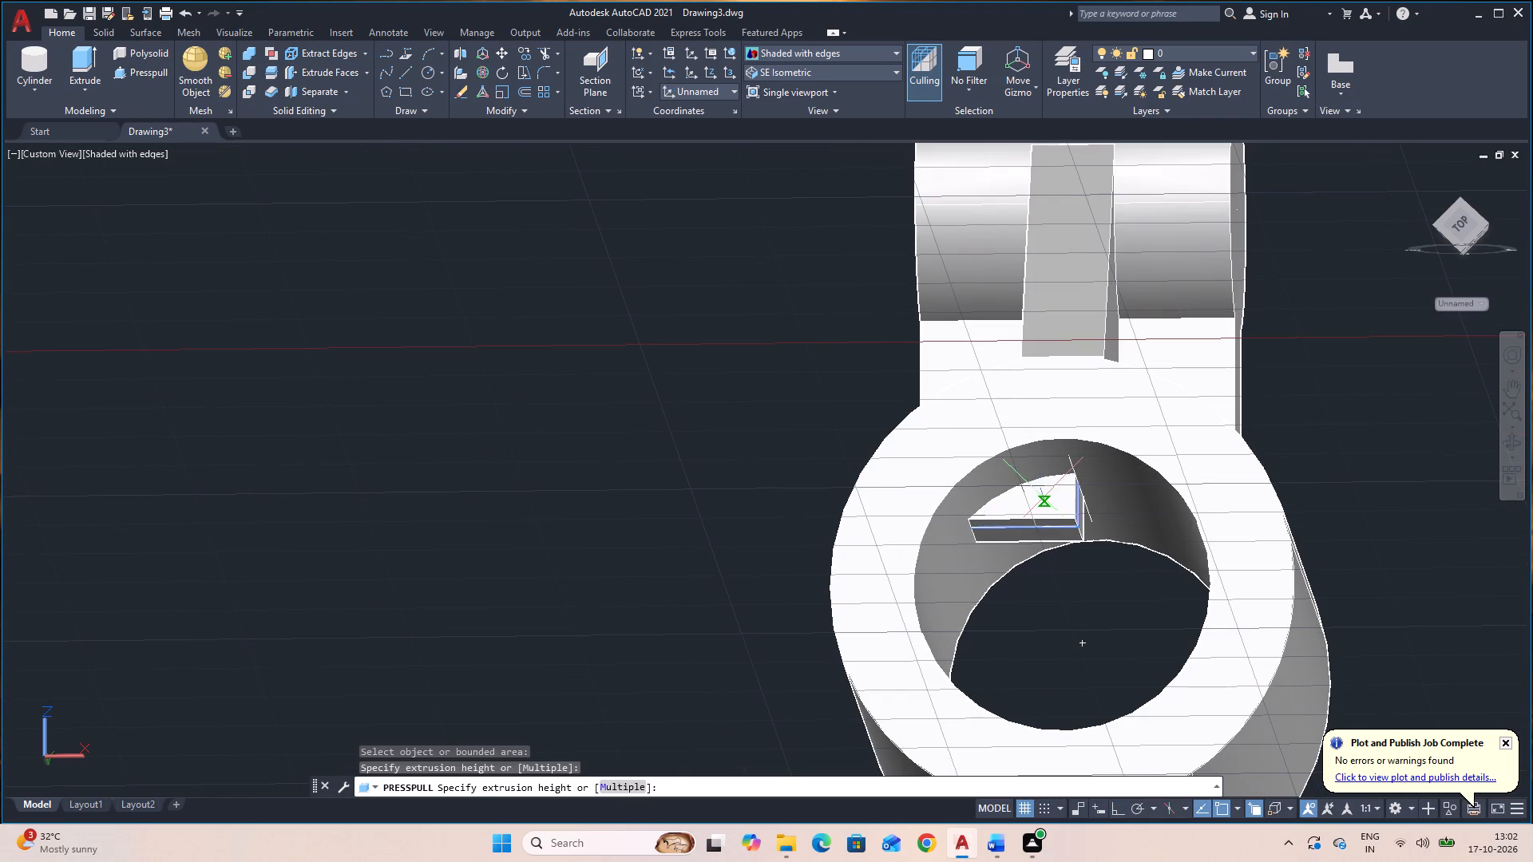
click(1111, 651)
scroll(1074, 598, down, 2)
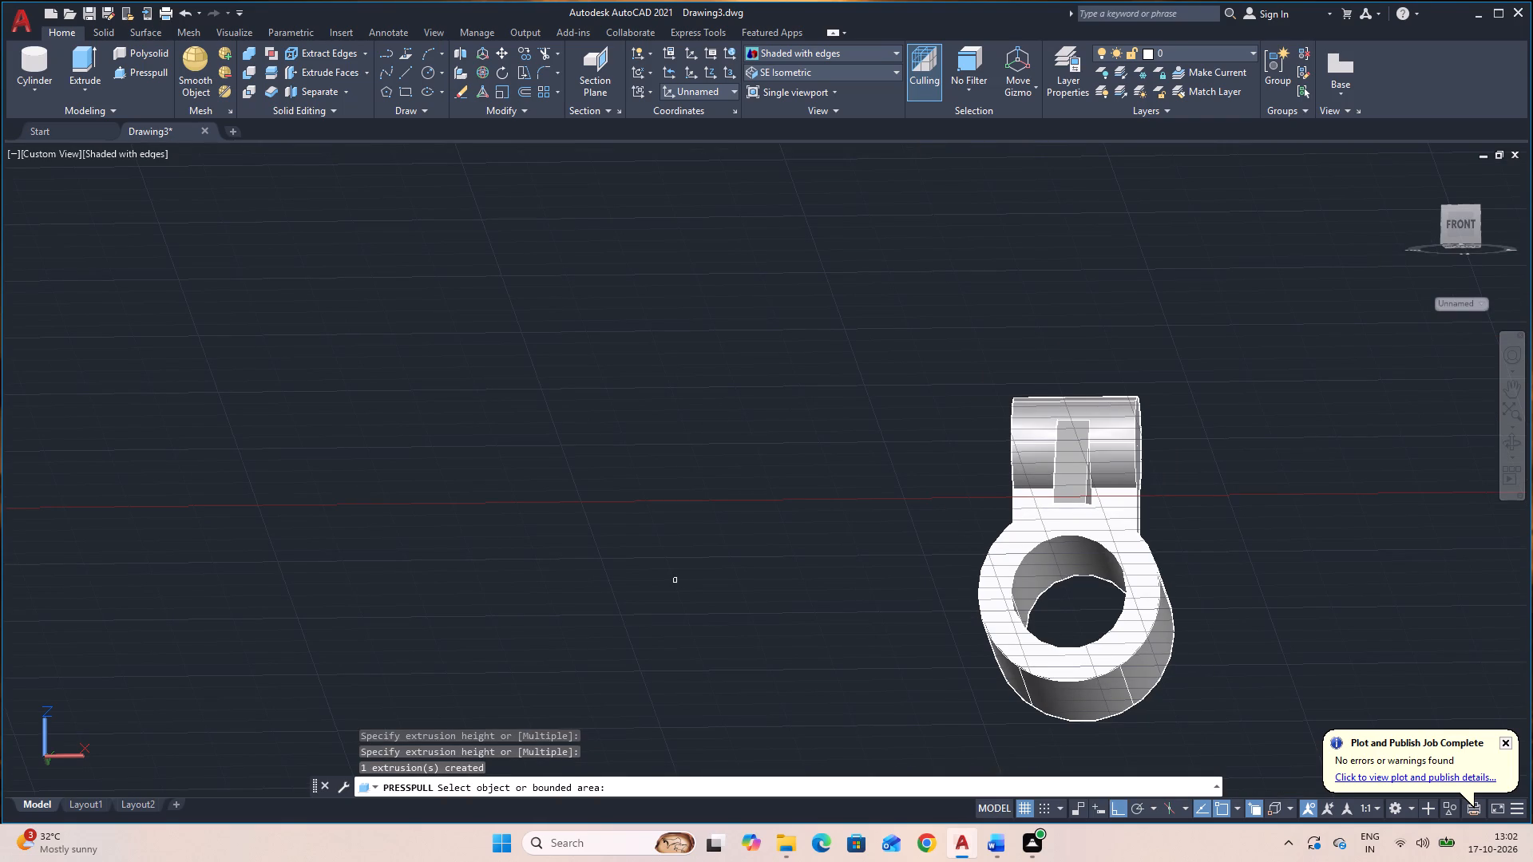
key(Escape)
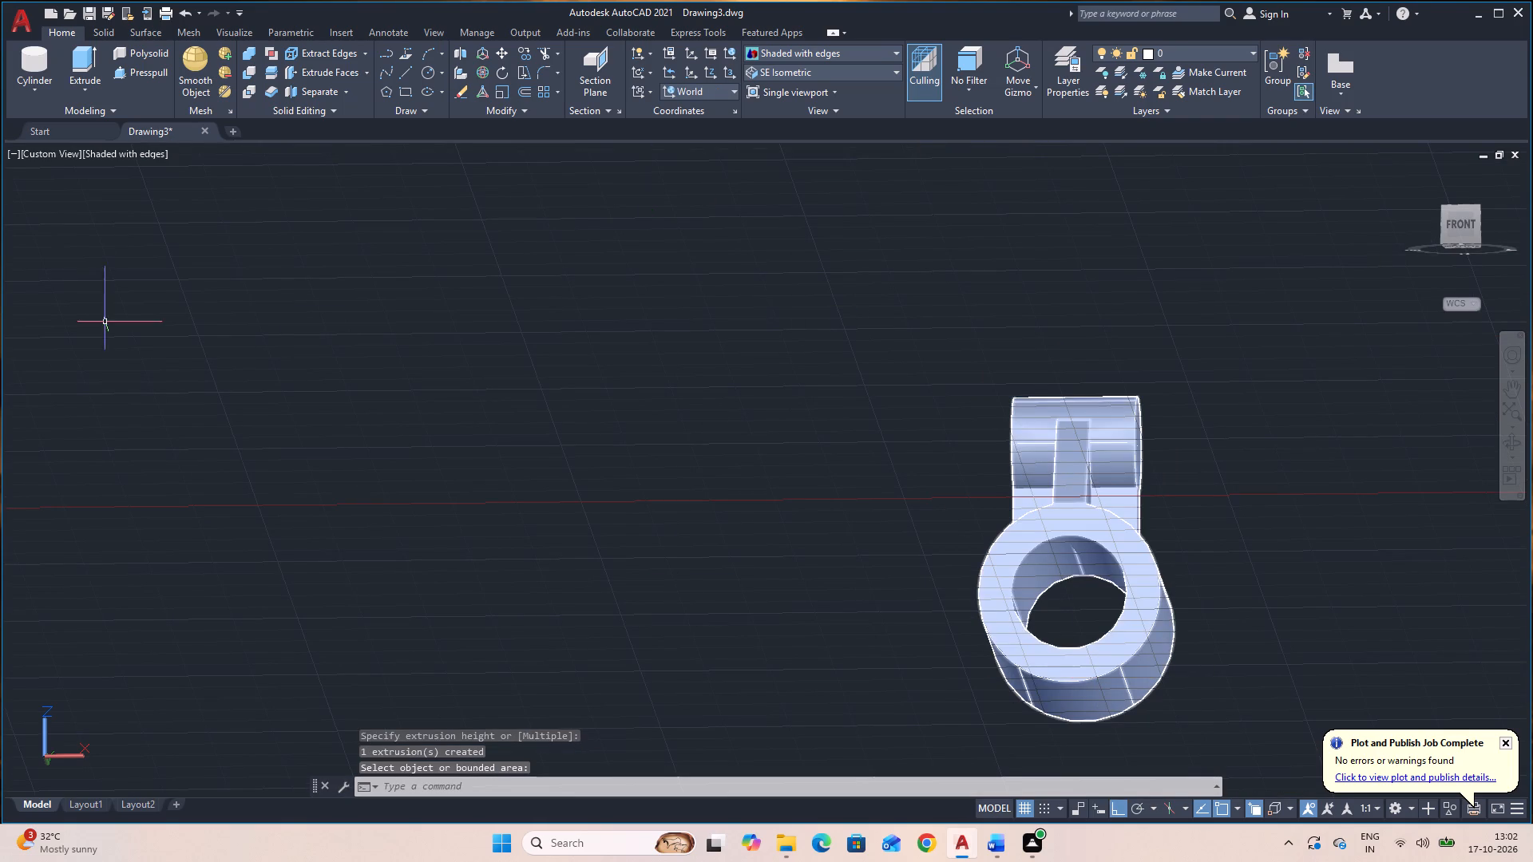
Draw a diameter 9 cylinder from the centre of the cross cylinder's end face, running 19 along its axis, in SE Isometric view.
click(797, 69)
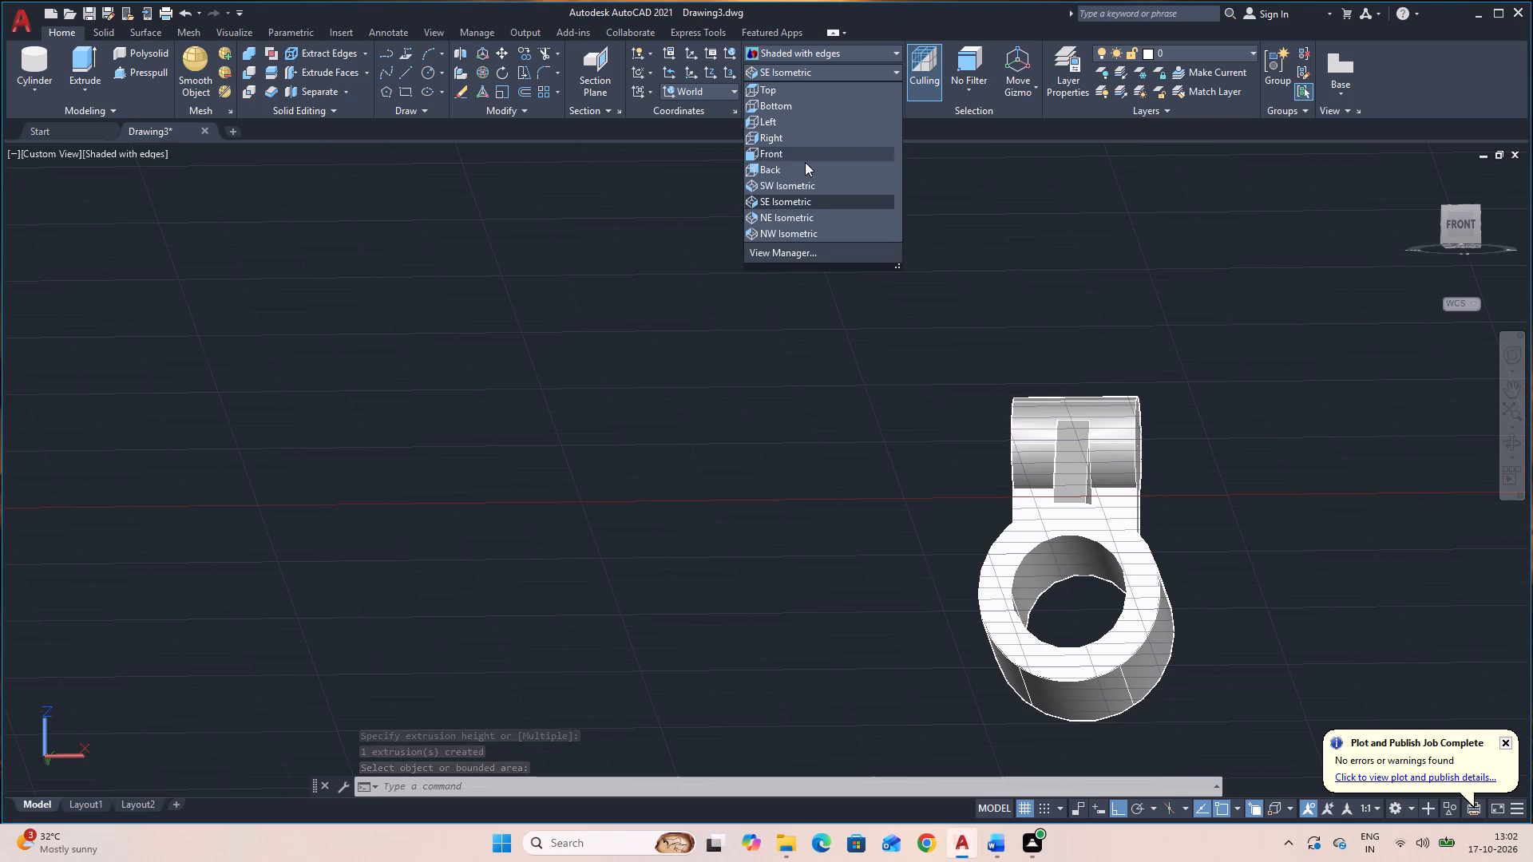
click(810, 201)
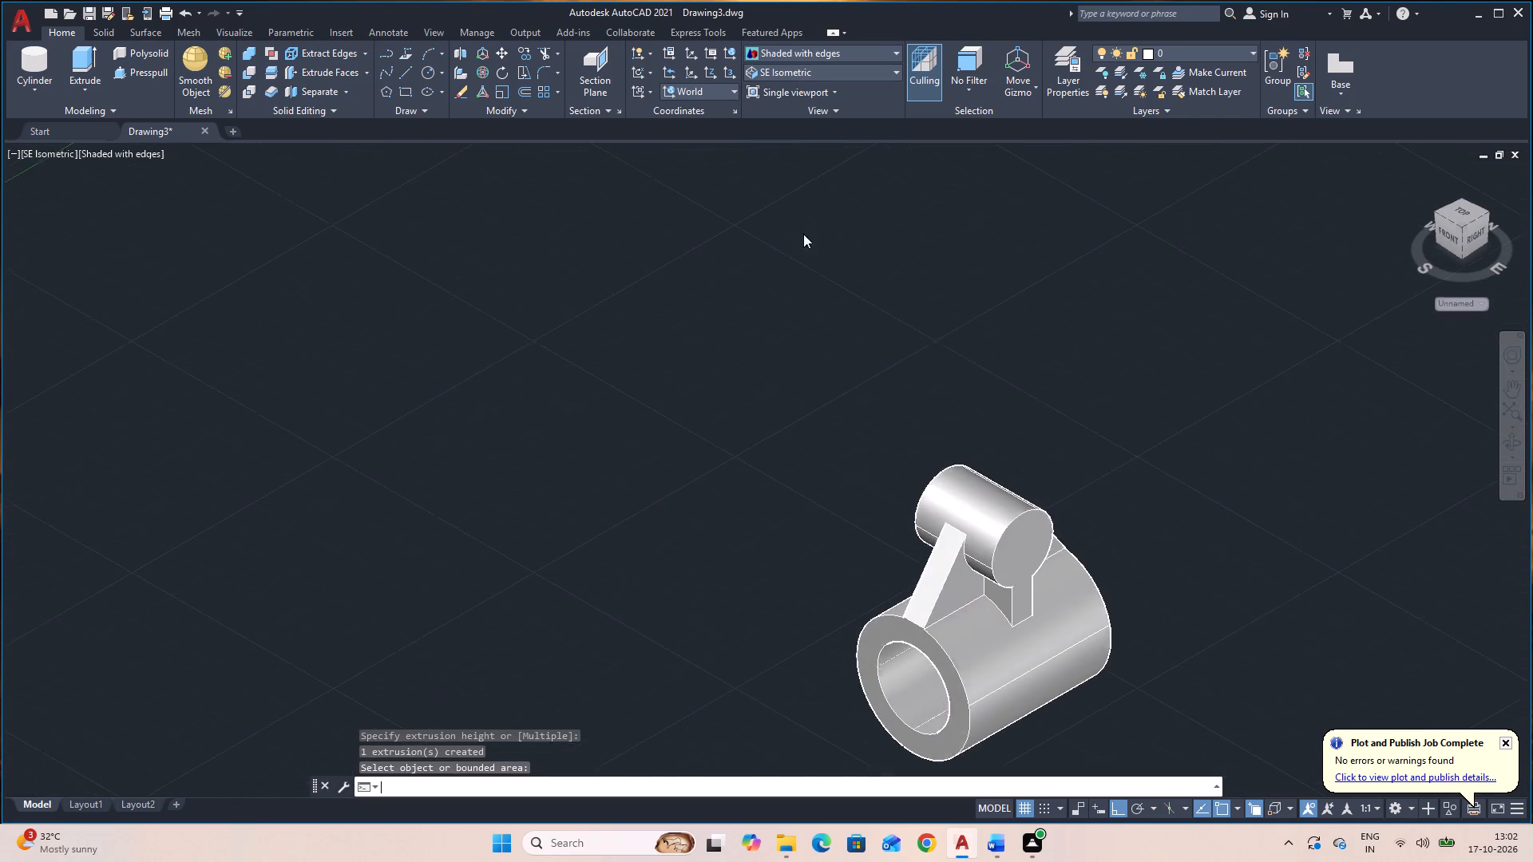
middle_drag(1151, 674, 1022, 583)
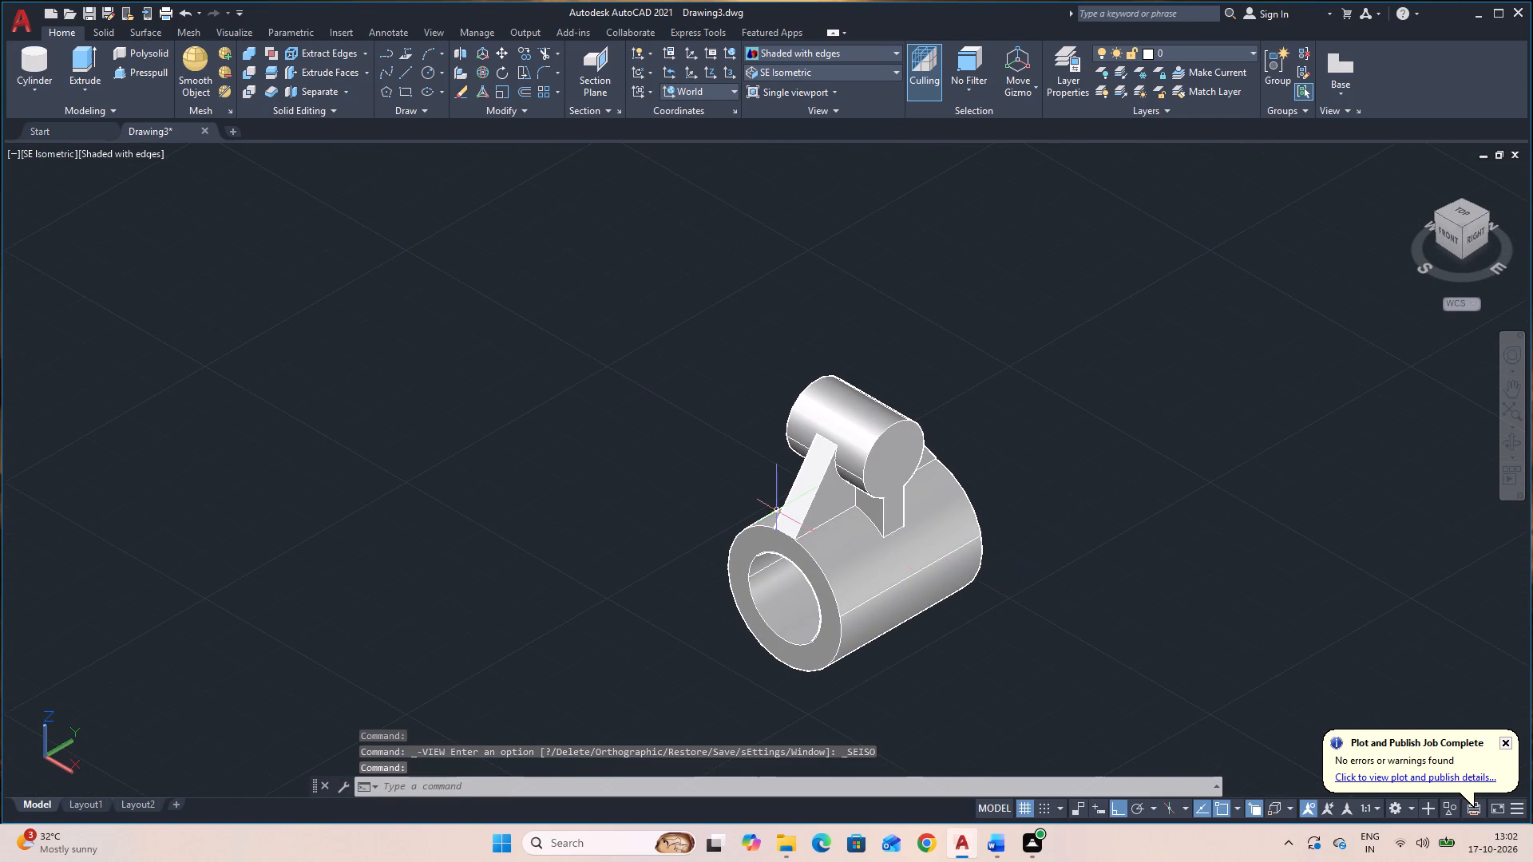
click(26, 59)
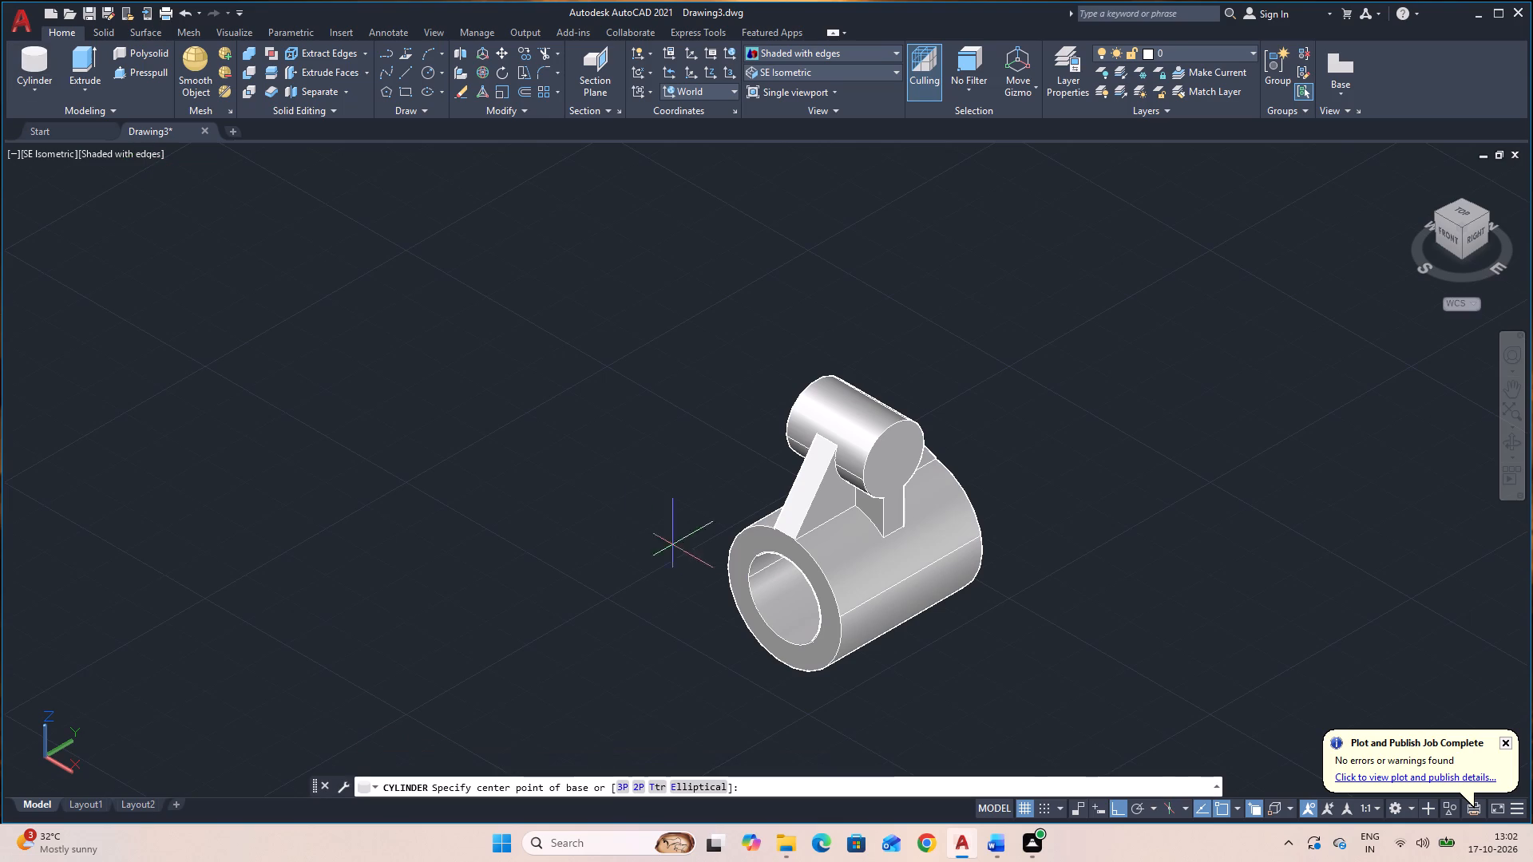
scroll(893, 543, up, 3)
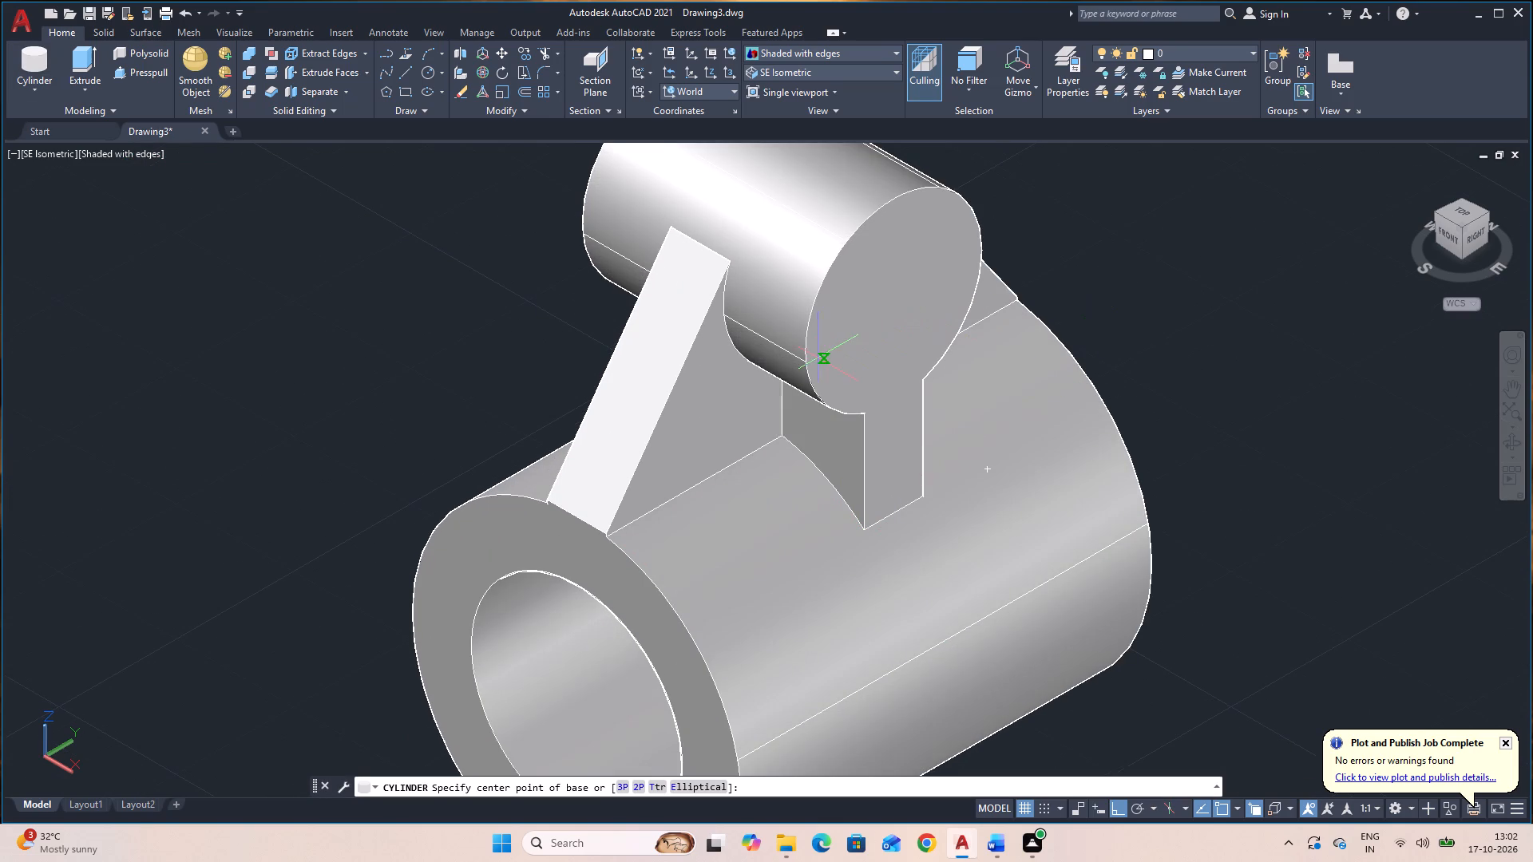
click(892, 301)
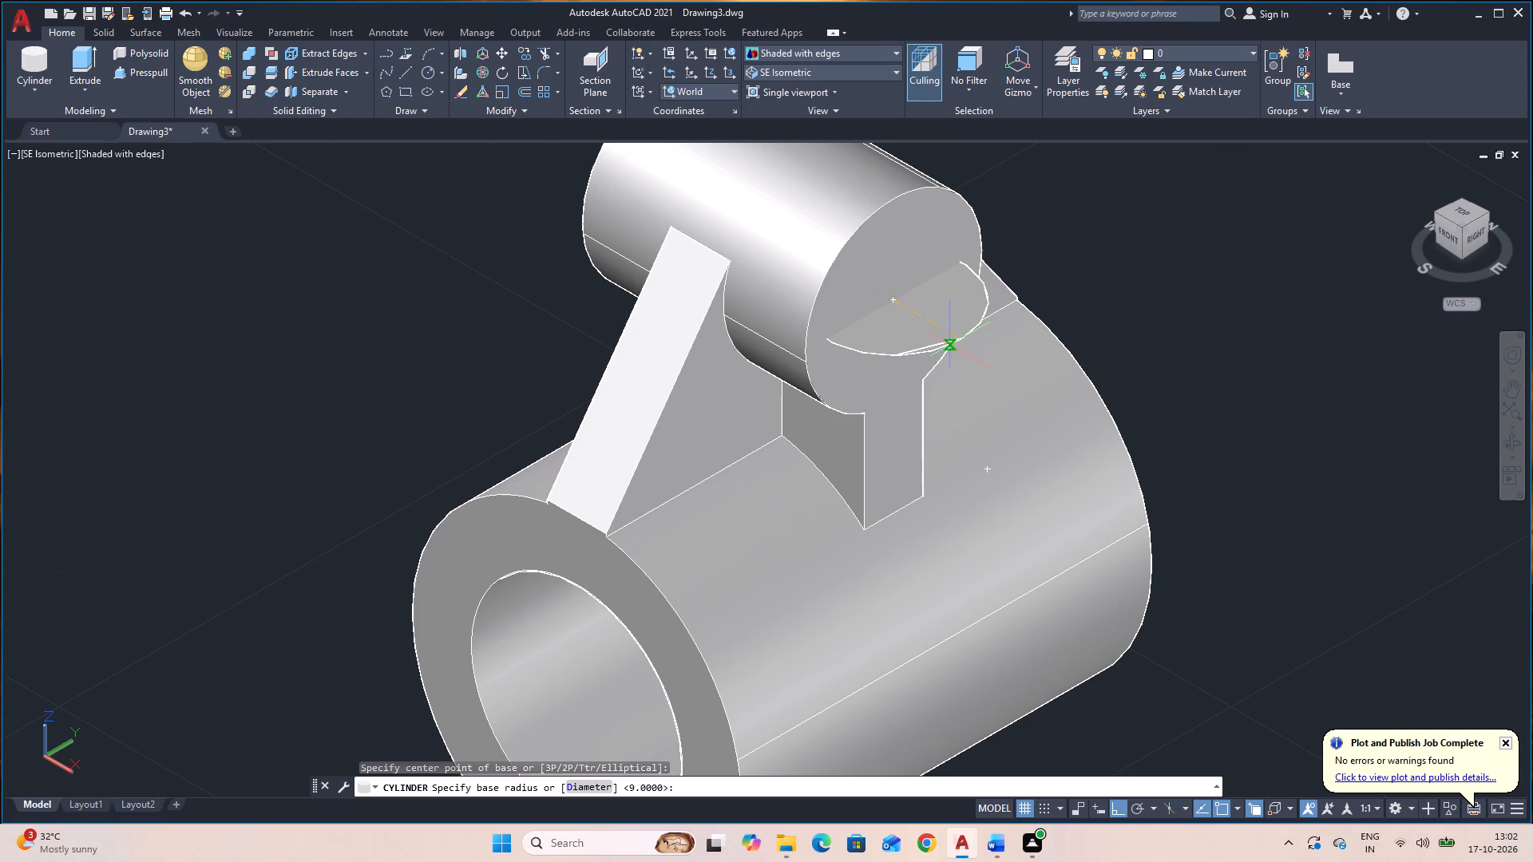
key(d)
key(space)
text(9)
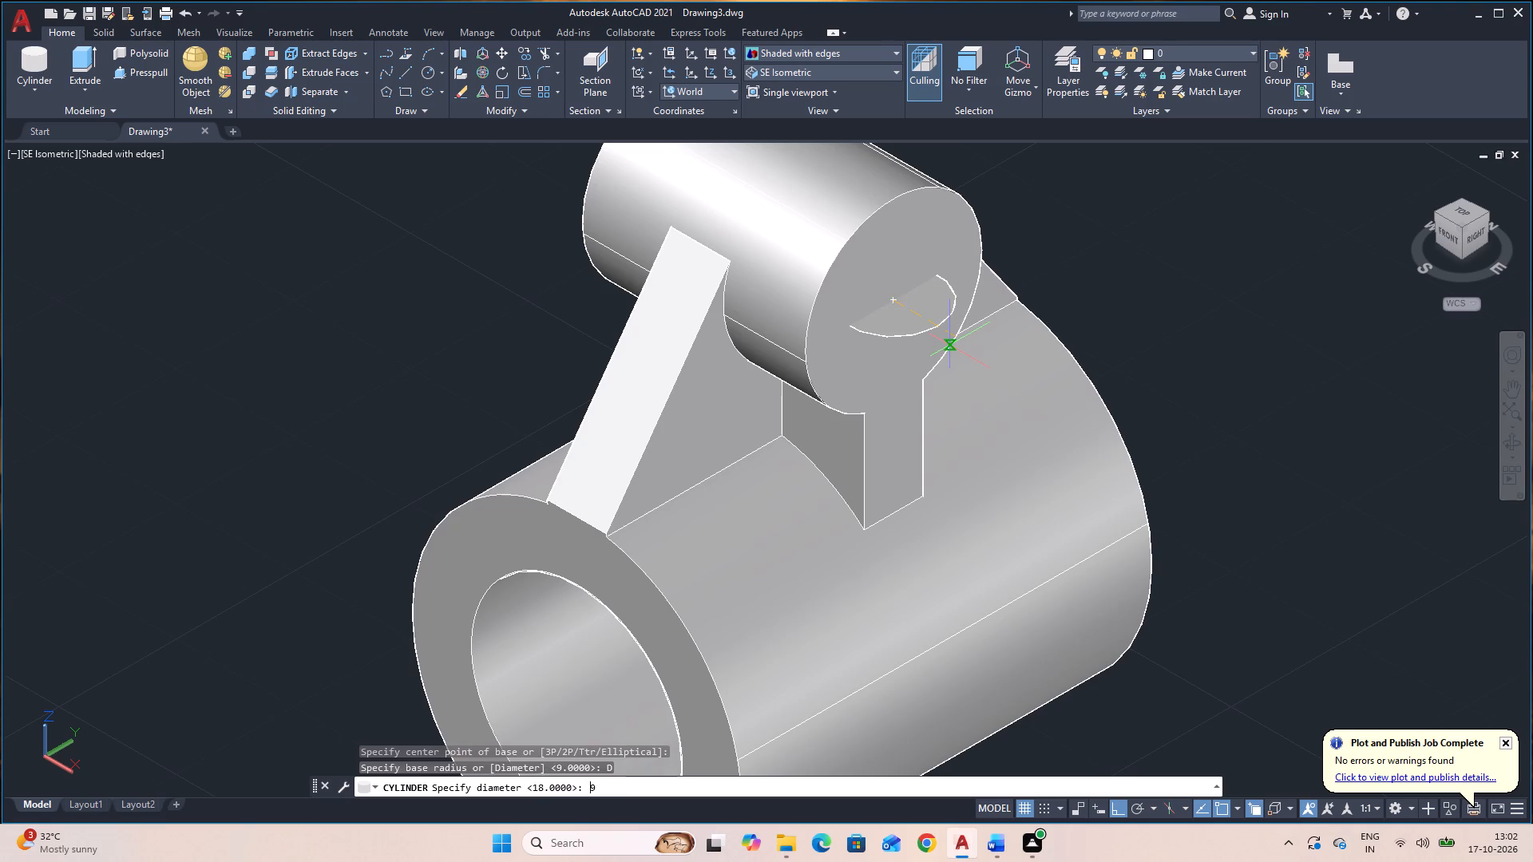
key(Return)
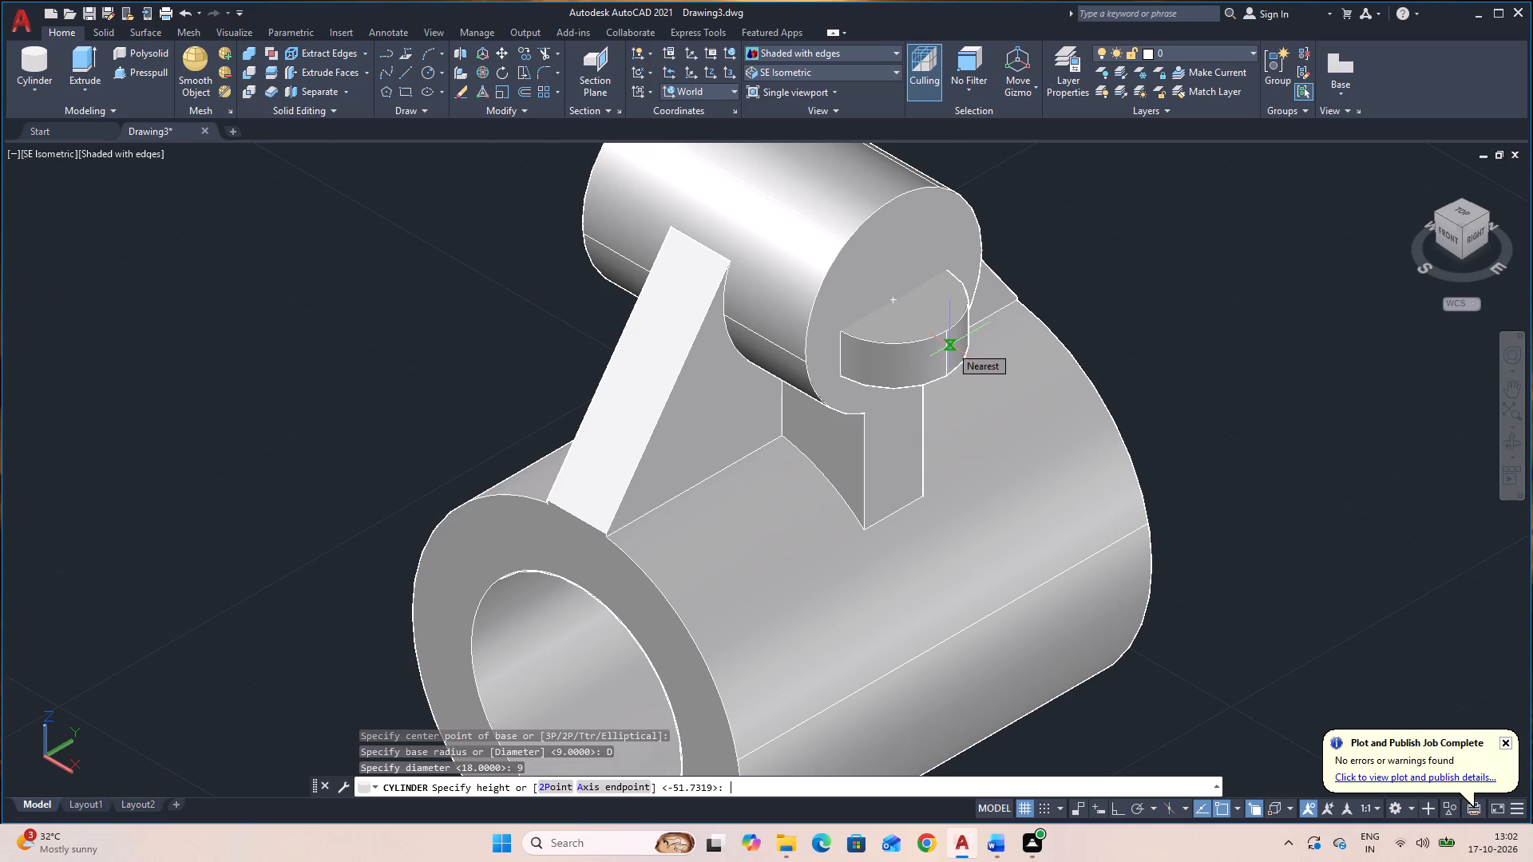
click(595, 789)
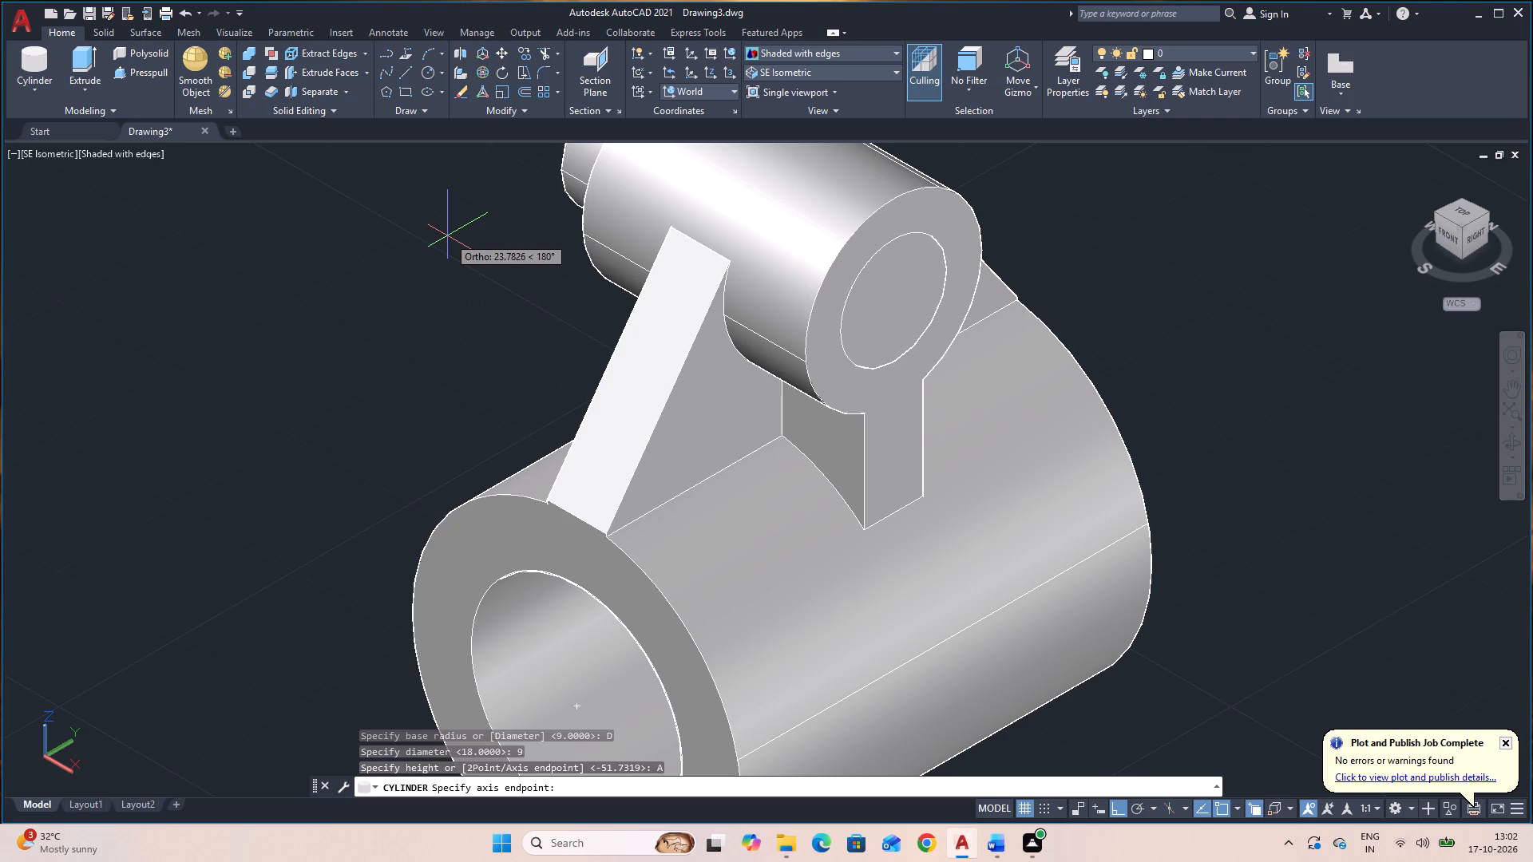
text(19)
key(Return)
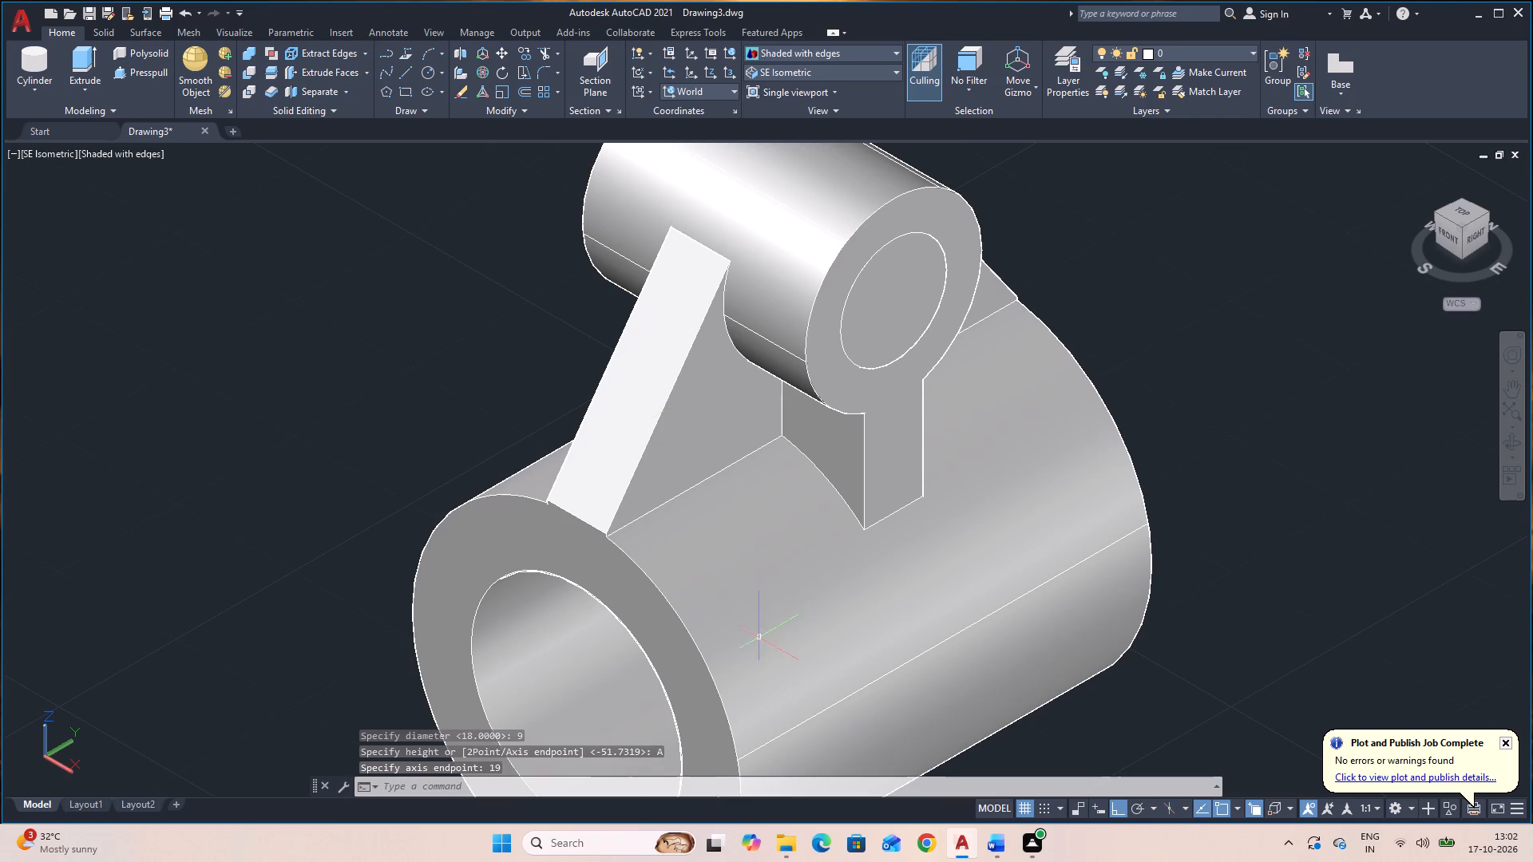
click(810, 682)
key(space)
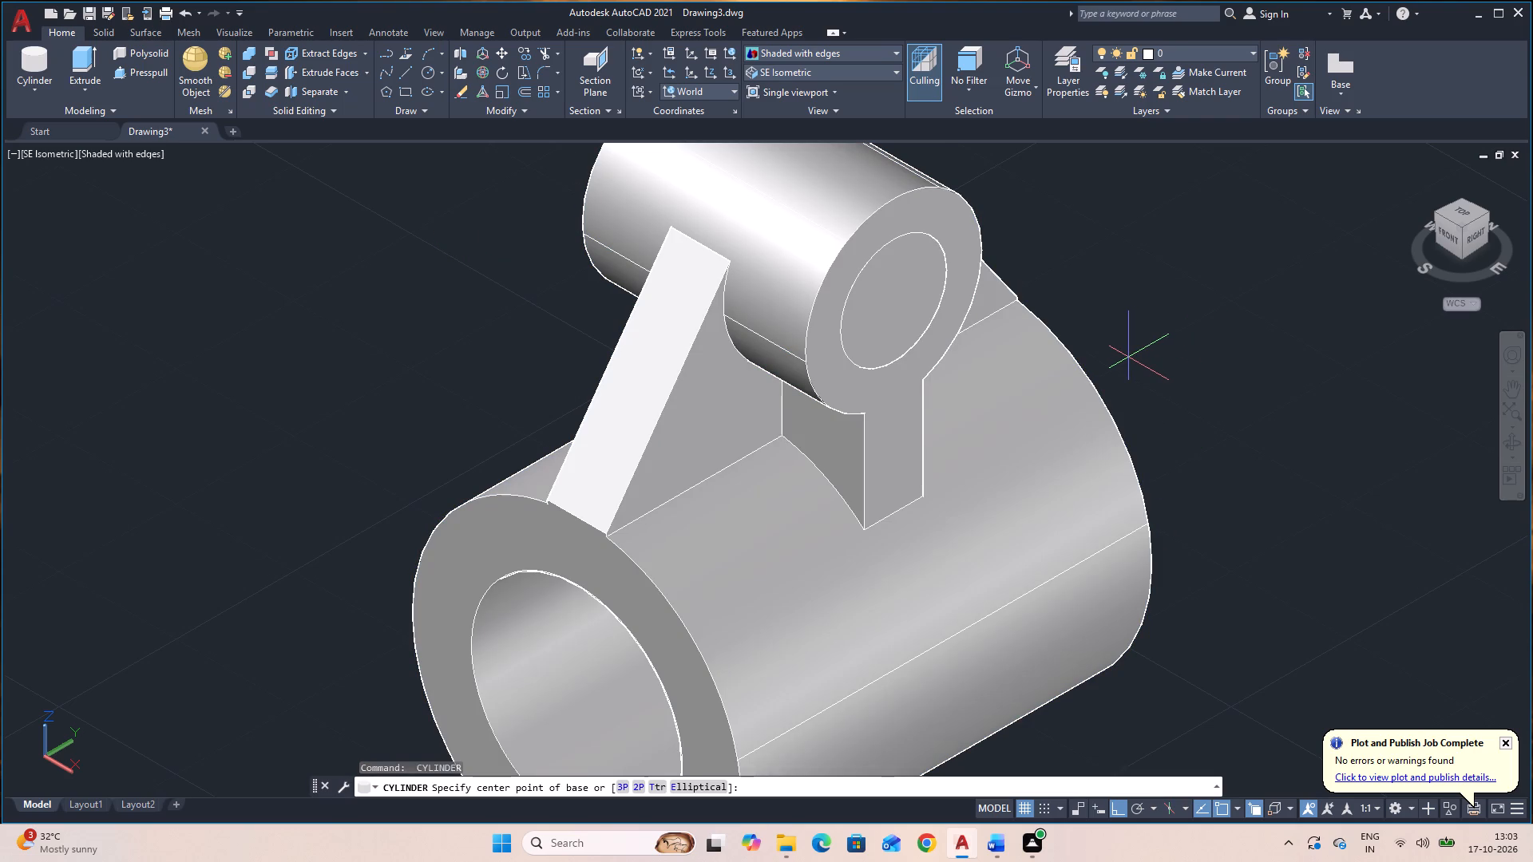
key(Escape)
key(Escape)
Subtract the diameter 9 cylinder from the united solid to bore the cross cylinder.
key(s)
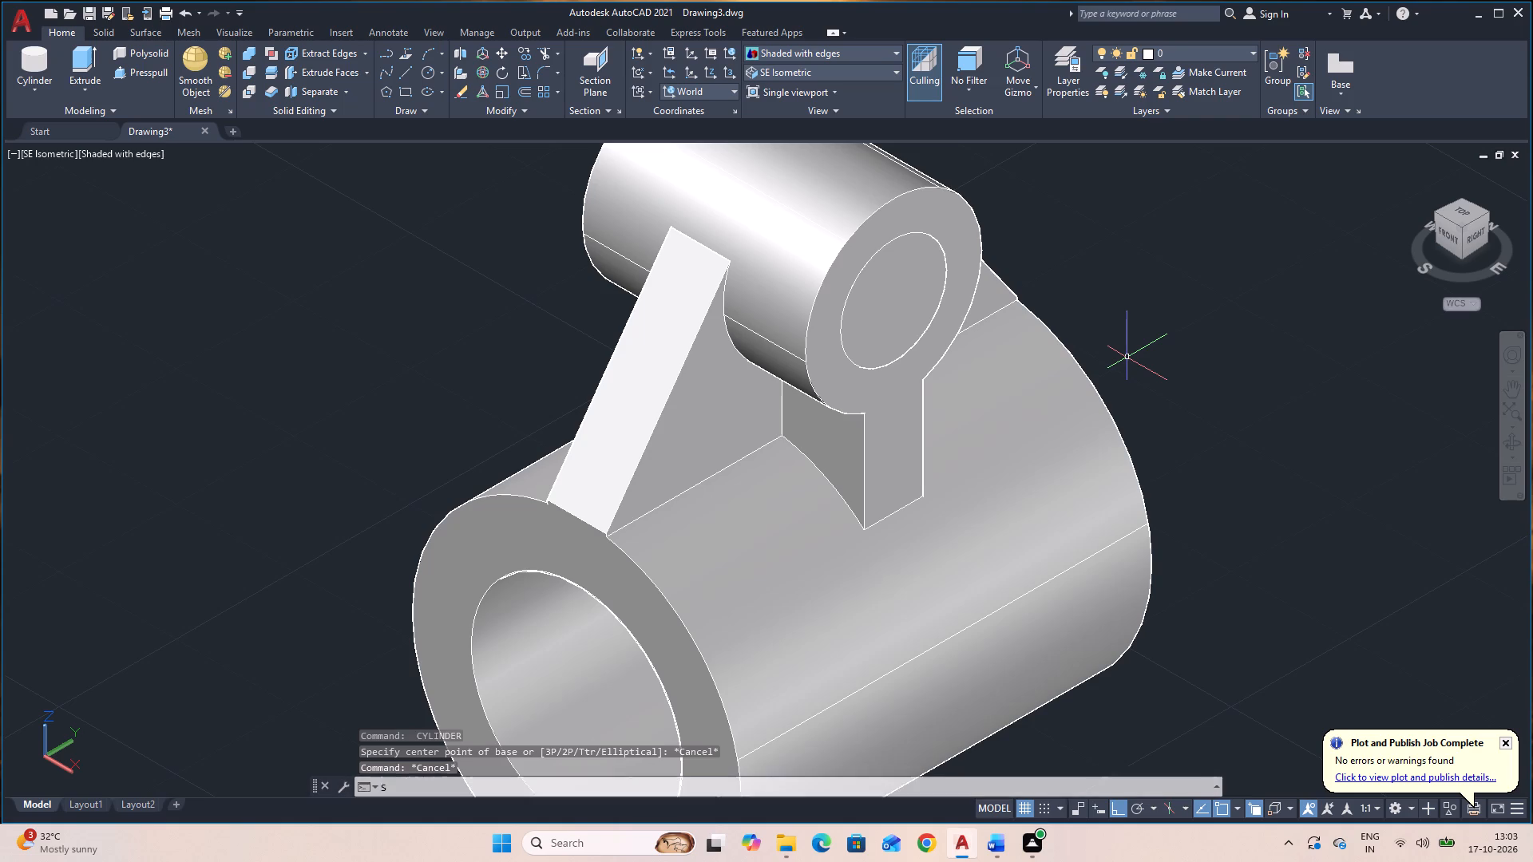
text(U)
key(space)
click(910, 563)
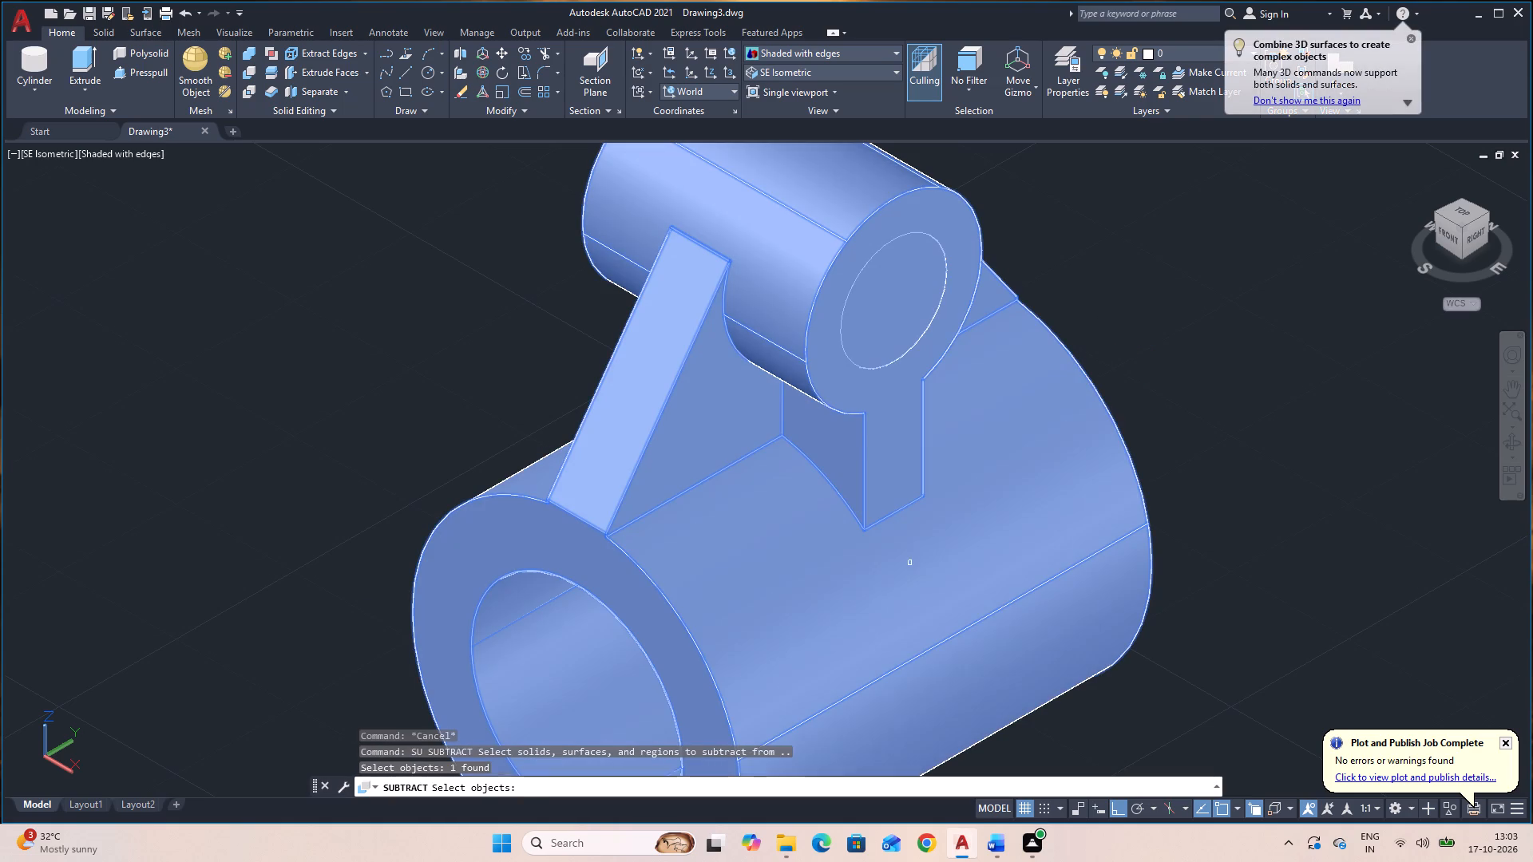
key(space)
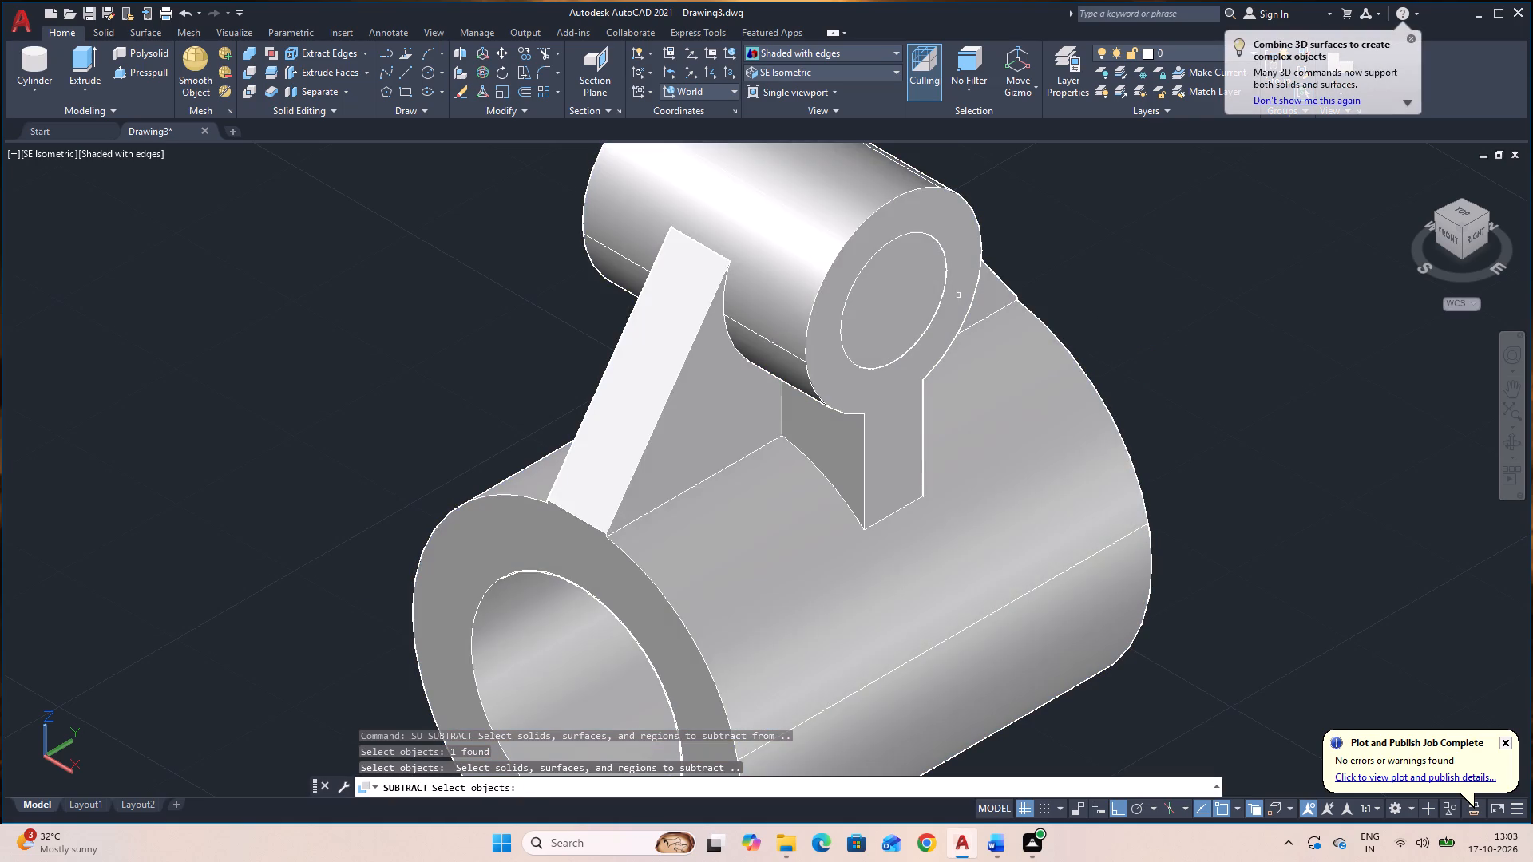
click(880, 301)
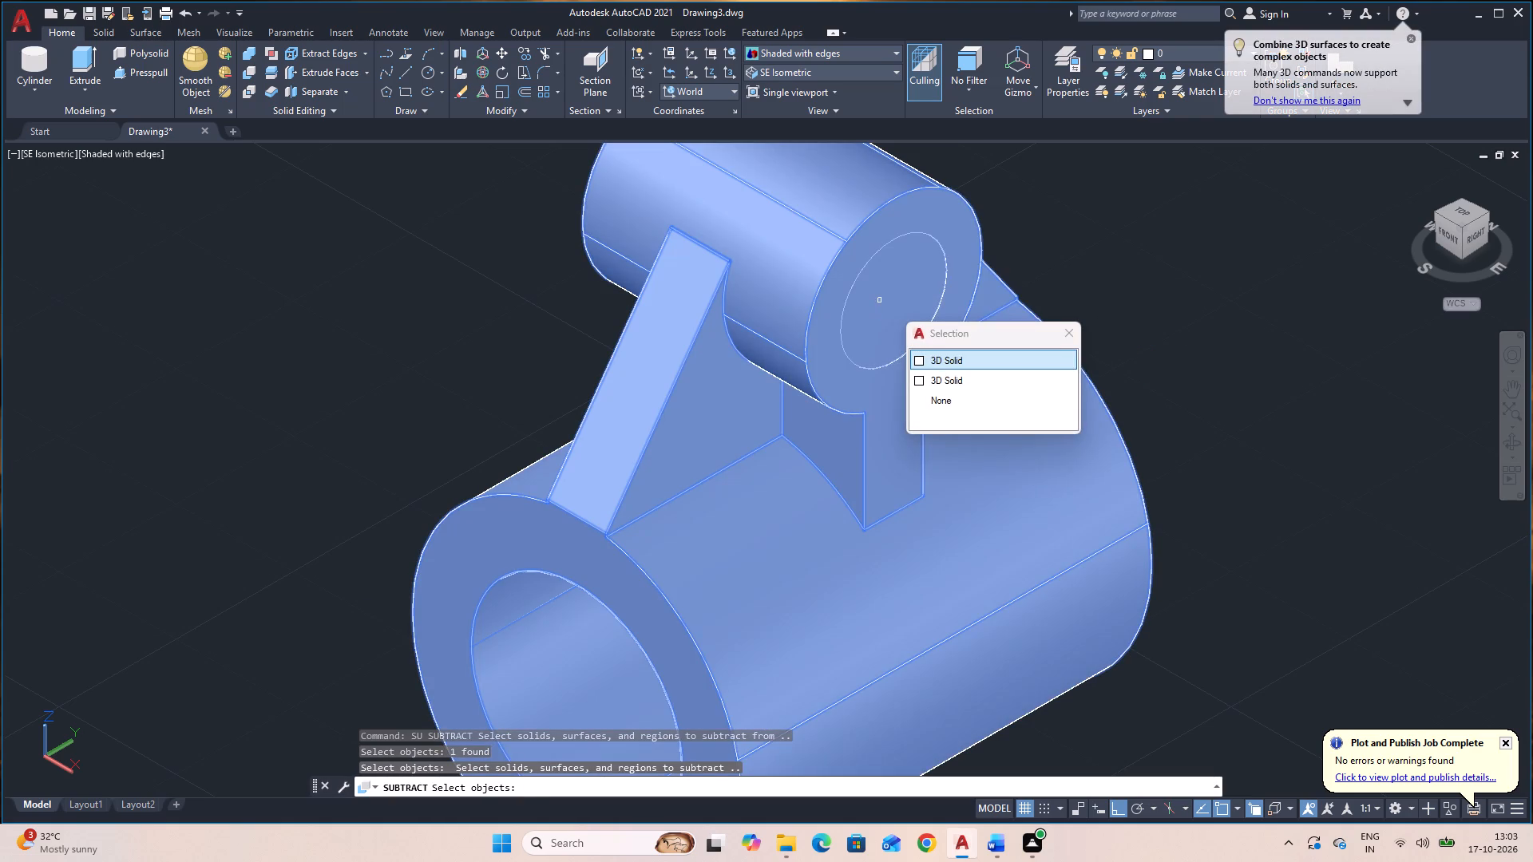
click(951, 381)
click(1016, 374)
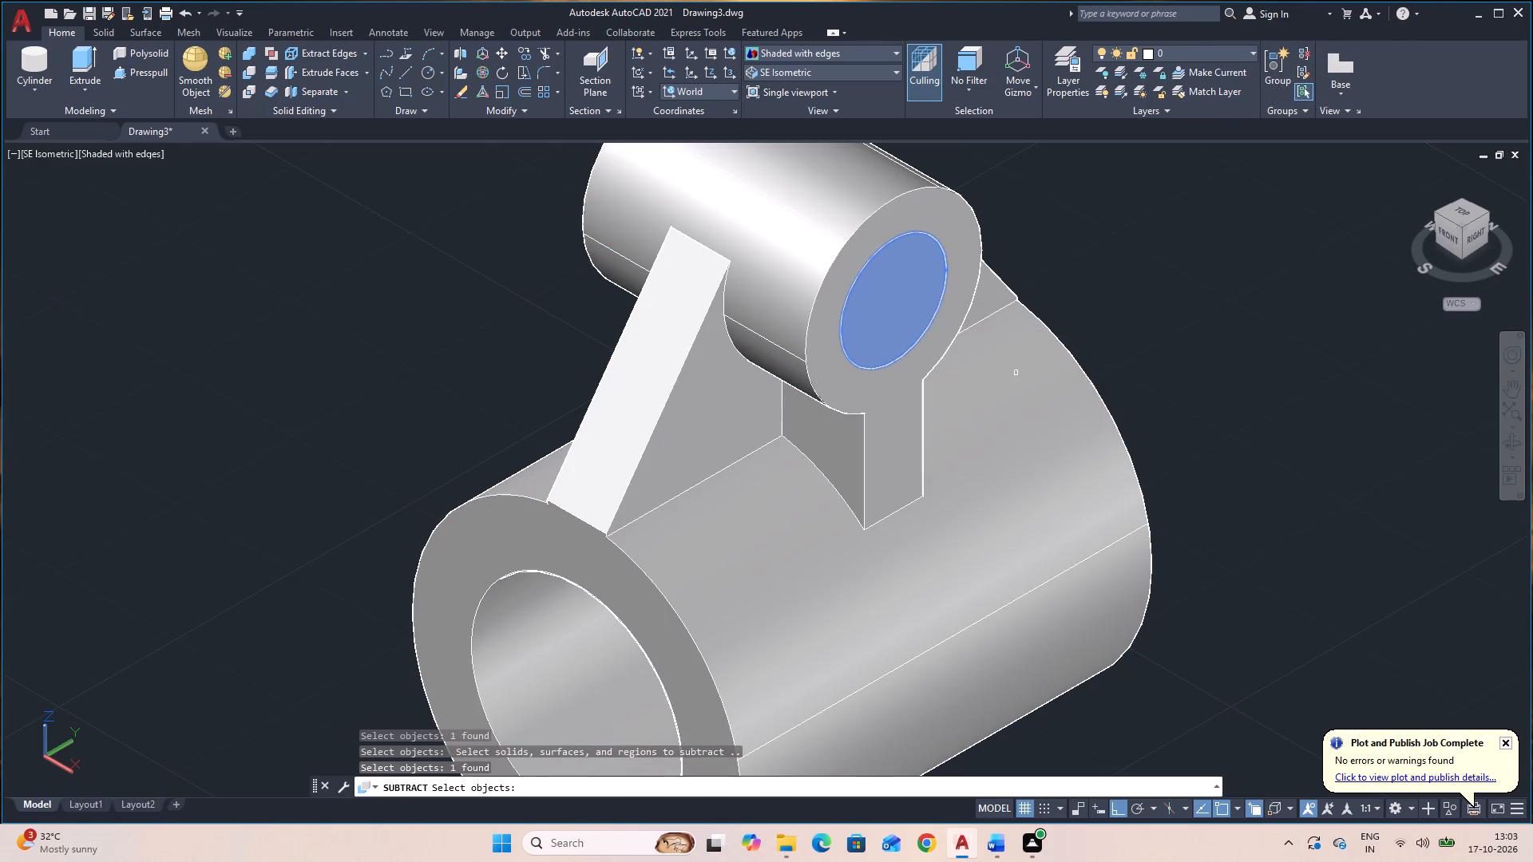
key(Return)
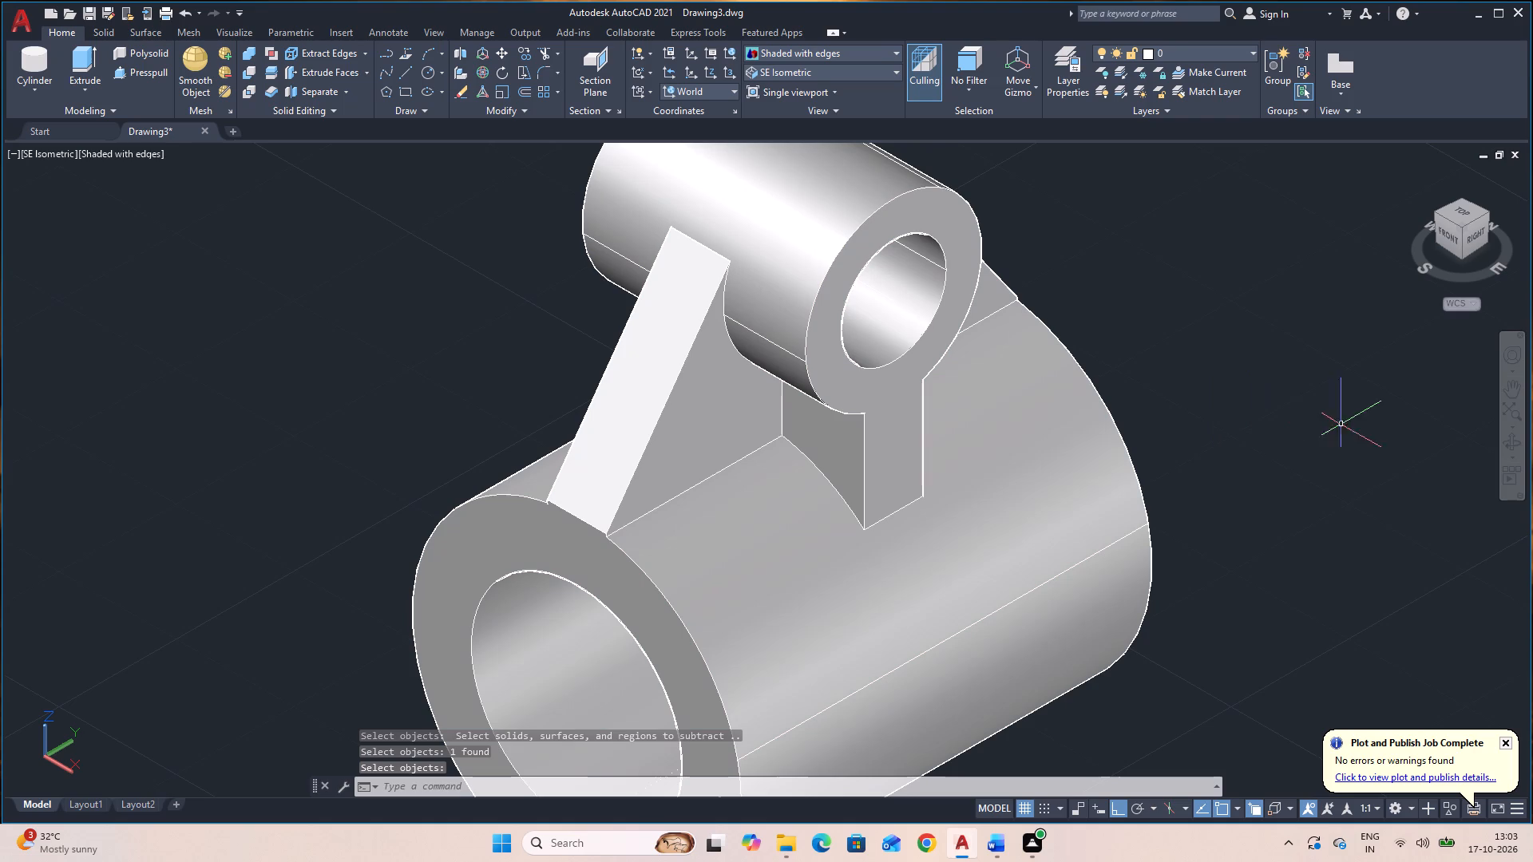
Viewing the part from the front, draw a line up the web's left vertical edge from its bottom corner to the cross cylinder.
click(1512, 441)
drag(1344, 598, 1432, 545)
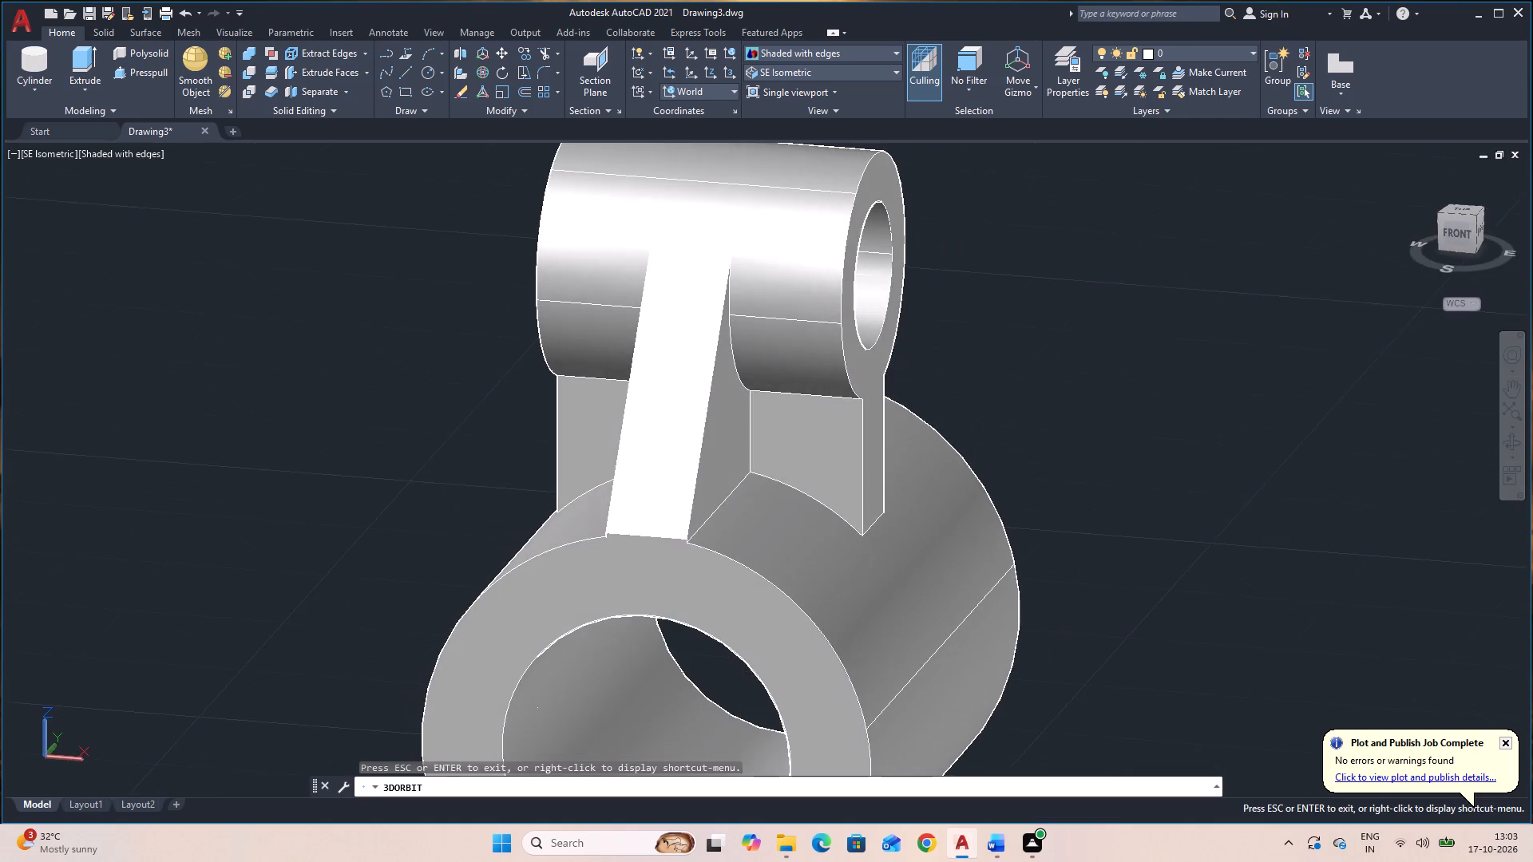
drag(1293, 646, 1327, 593)
drag(1279, 627, 1294, 650)
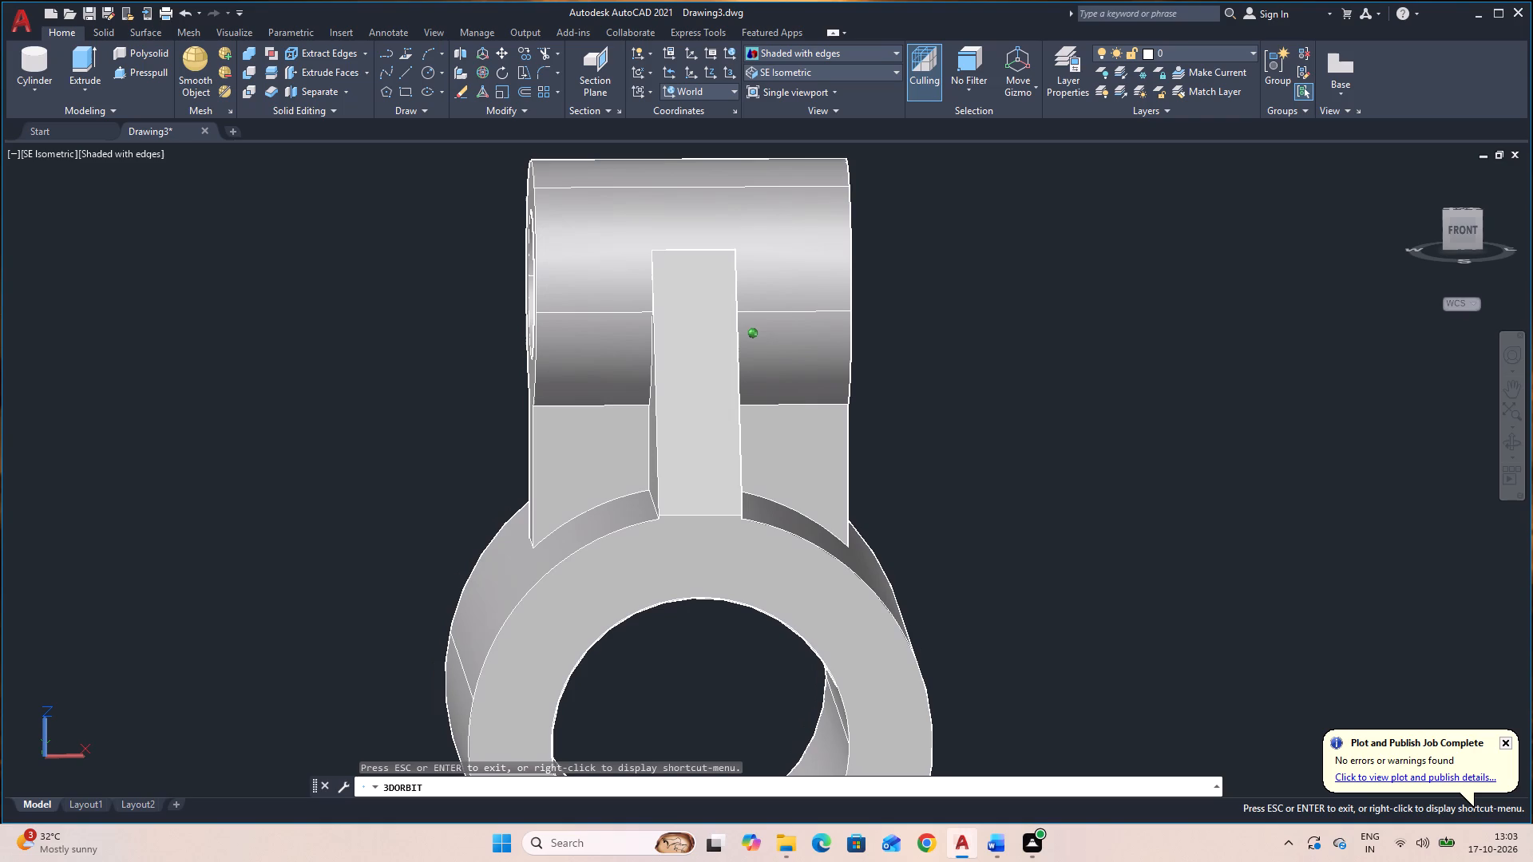
drag(1294, 650, 1293, 650)
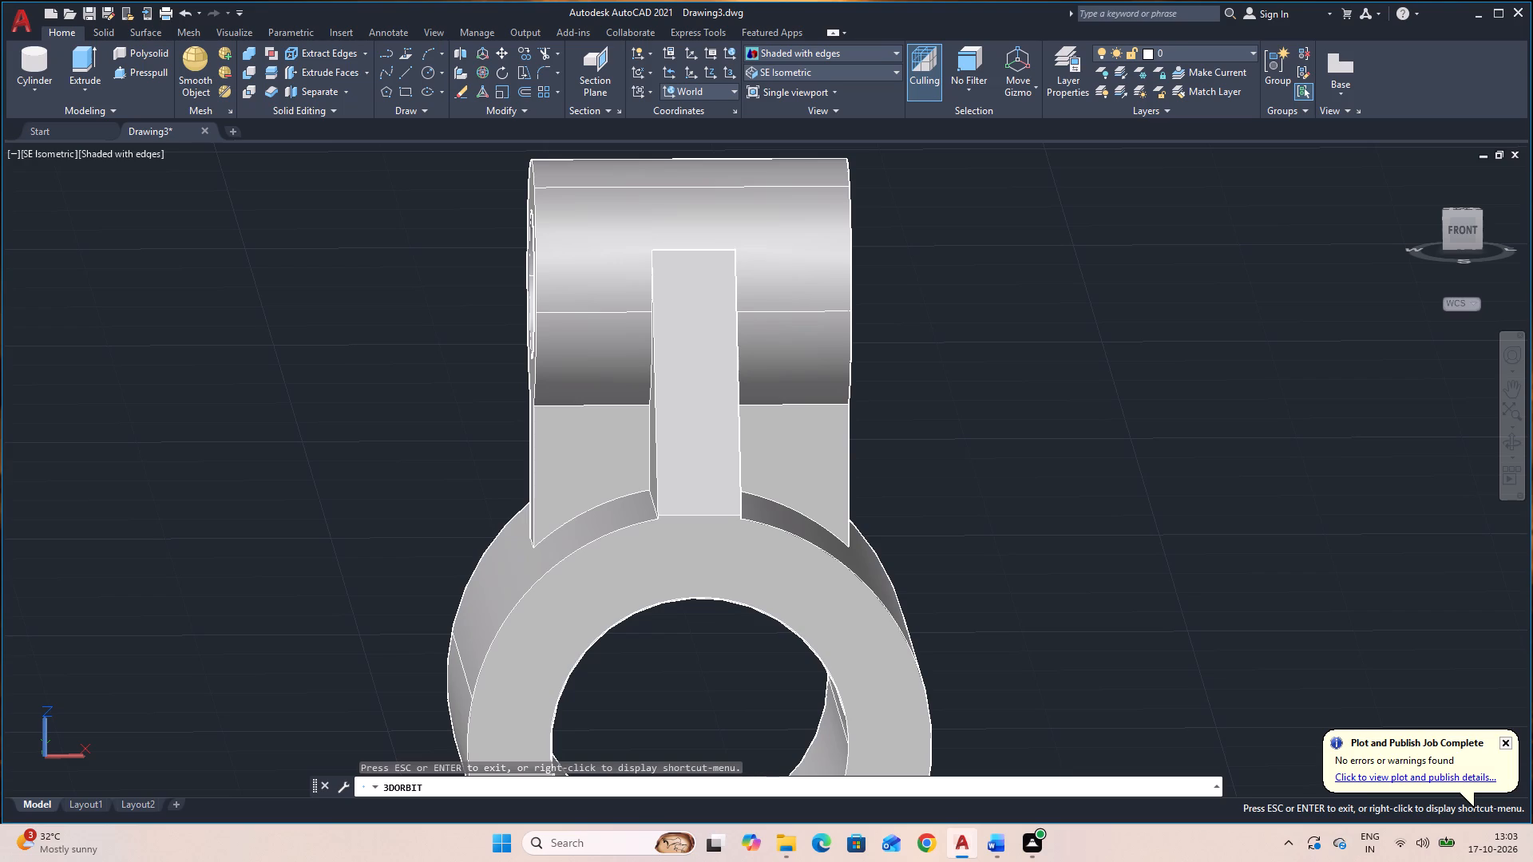
key(Escape)
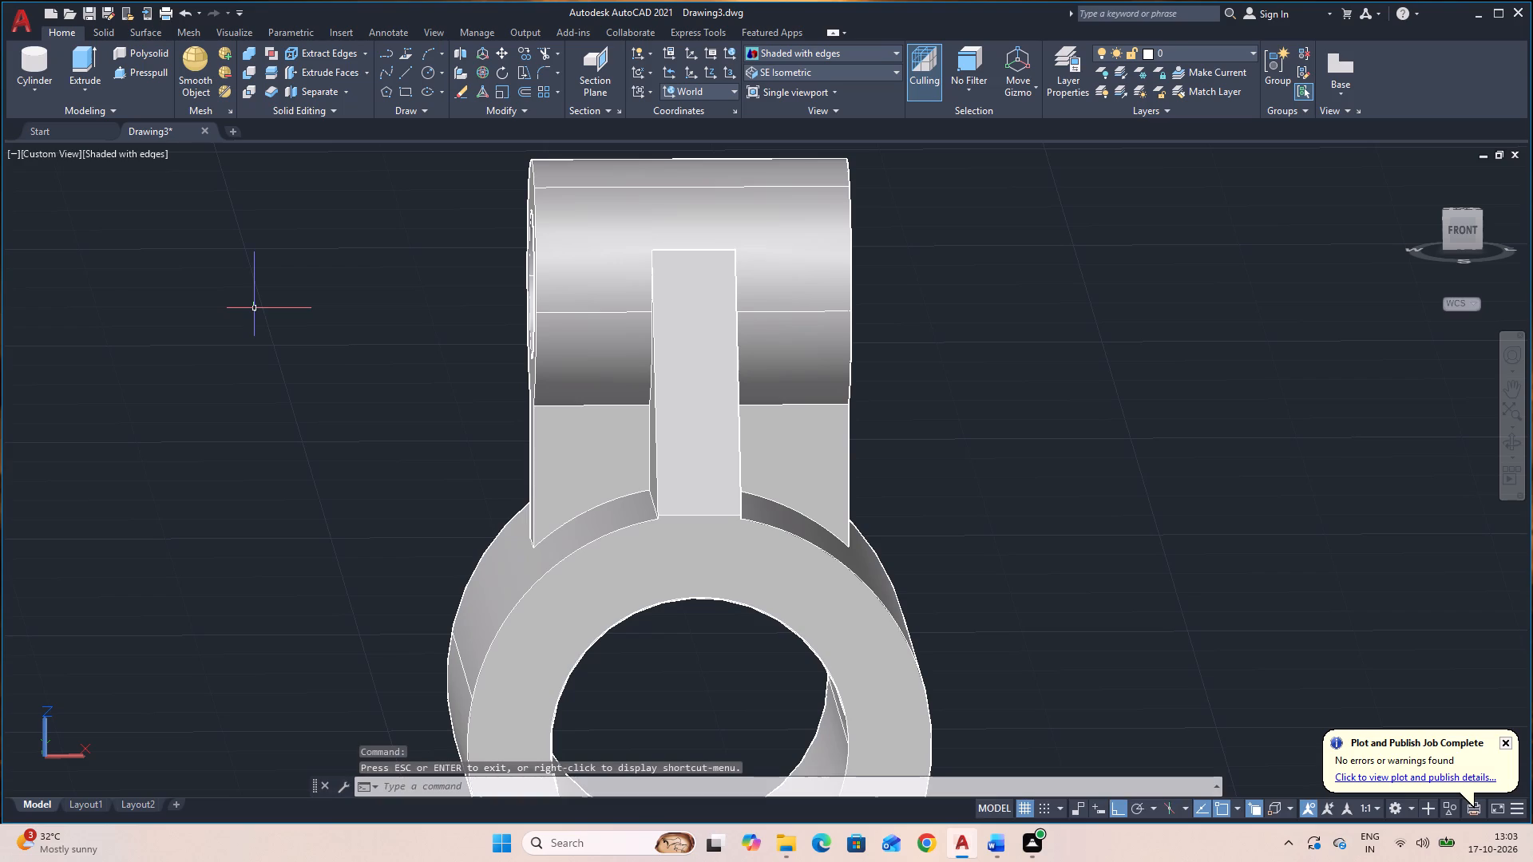
text(L)
key(space)
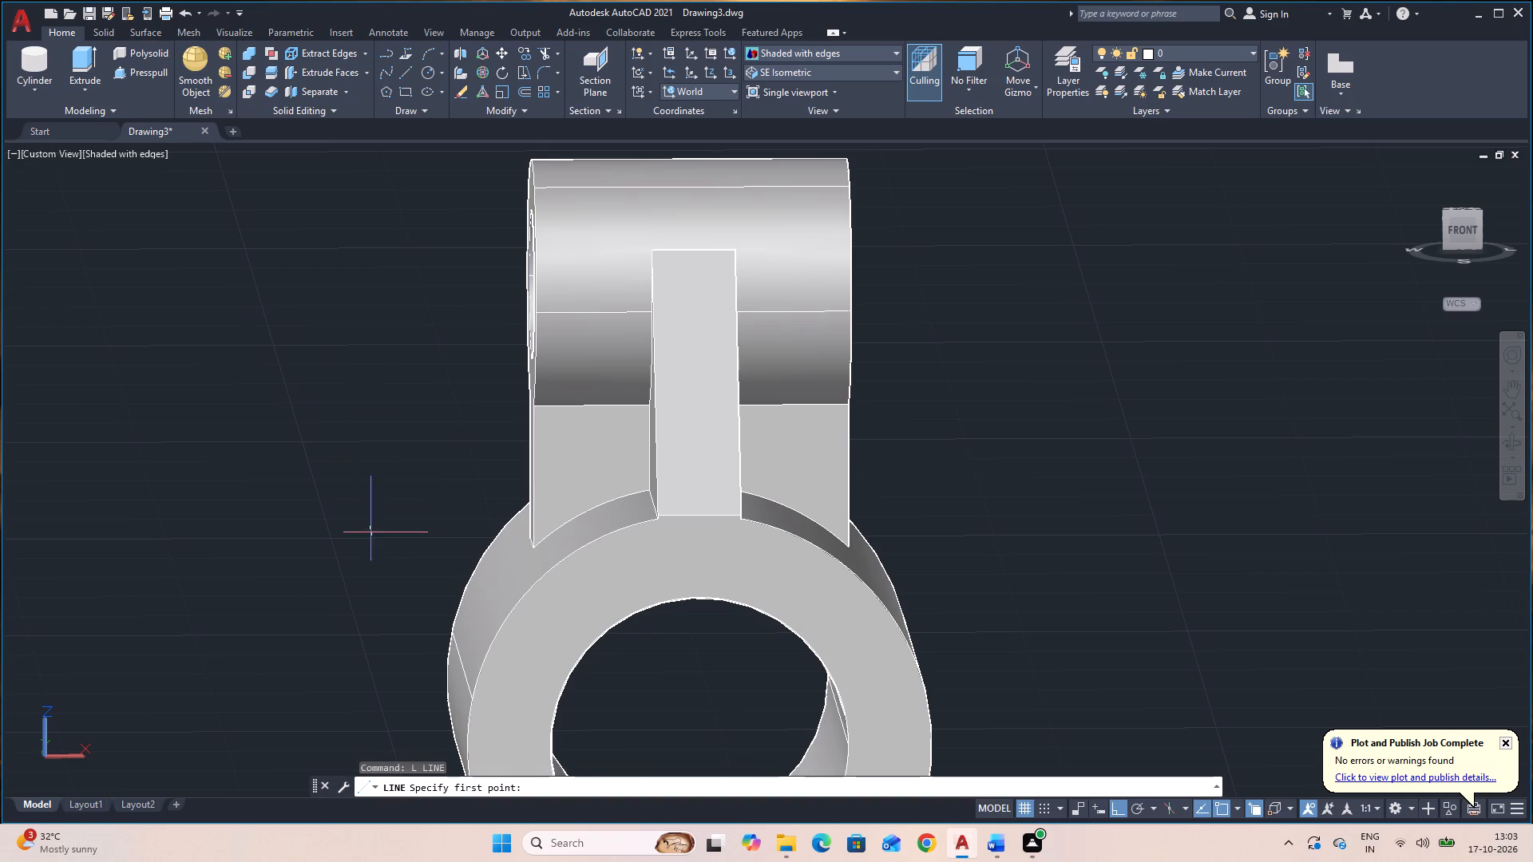
scroll(533, 554, up, 4)
click(530, 552)
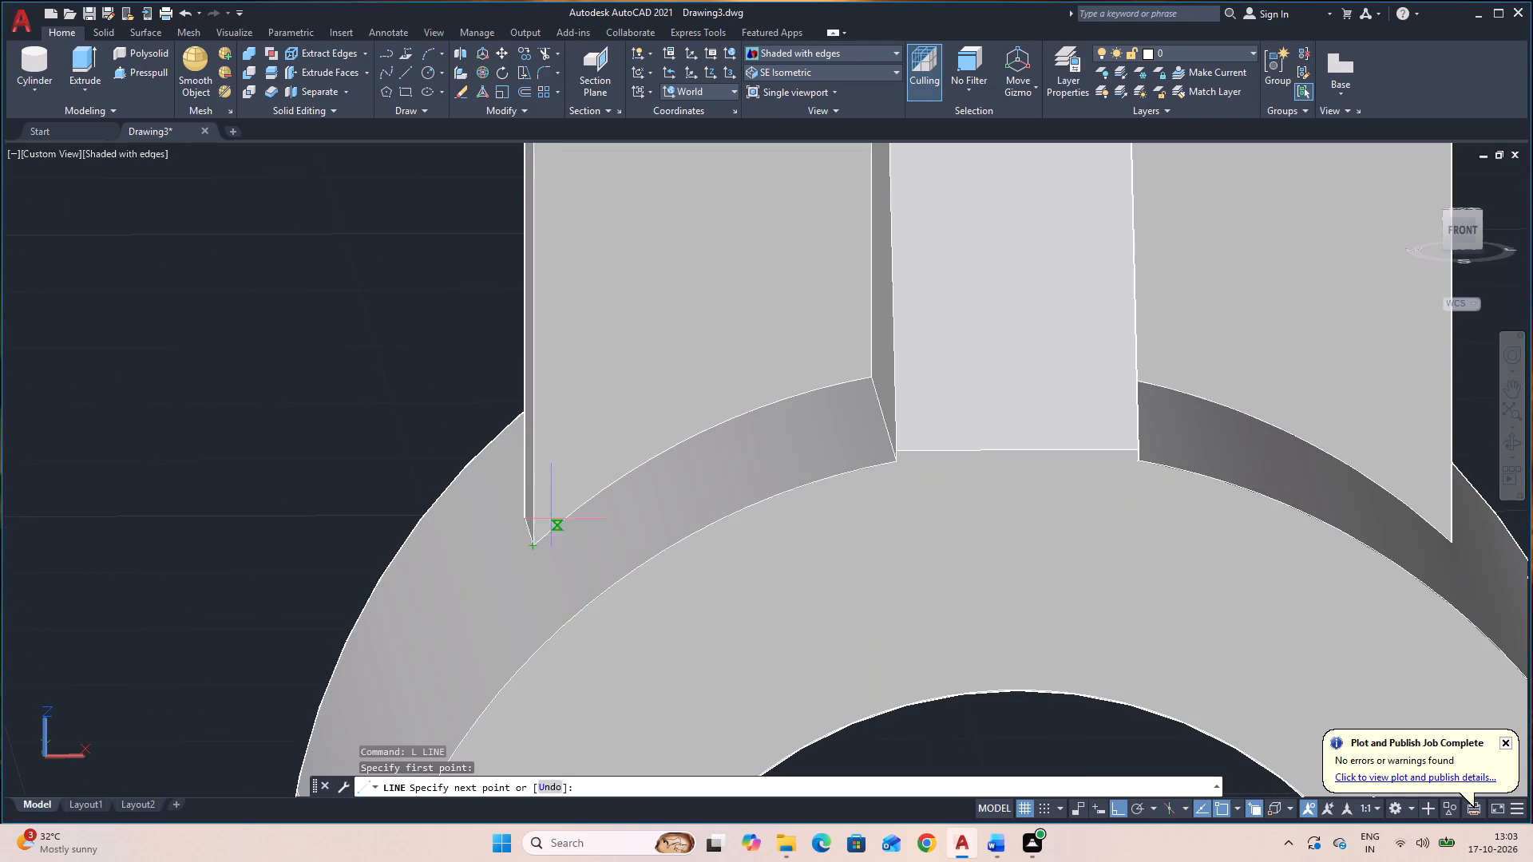
scroll(603, 375, down, 2)
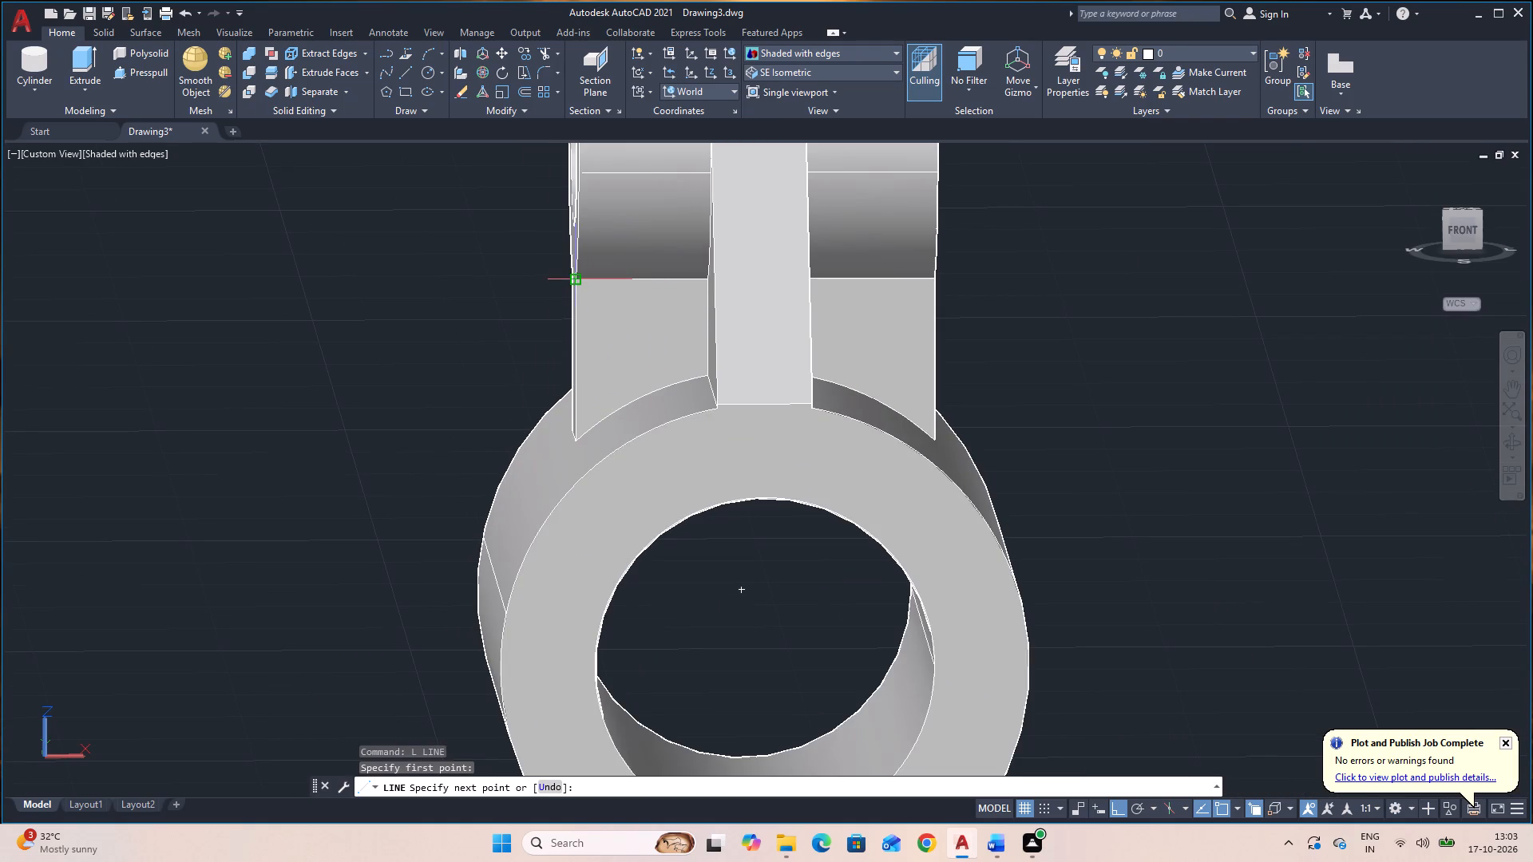
click(578, 283)
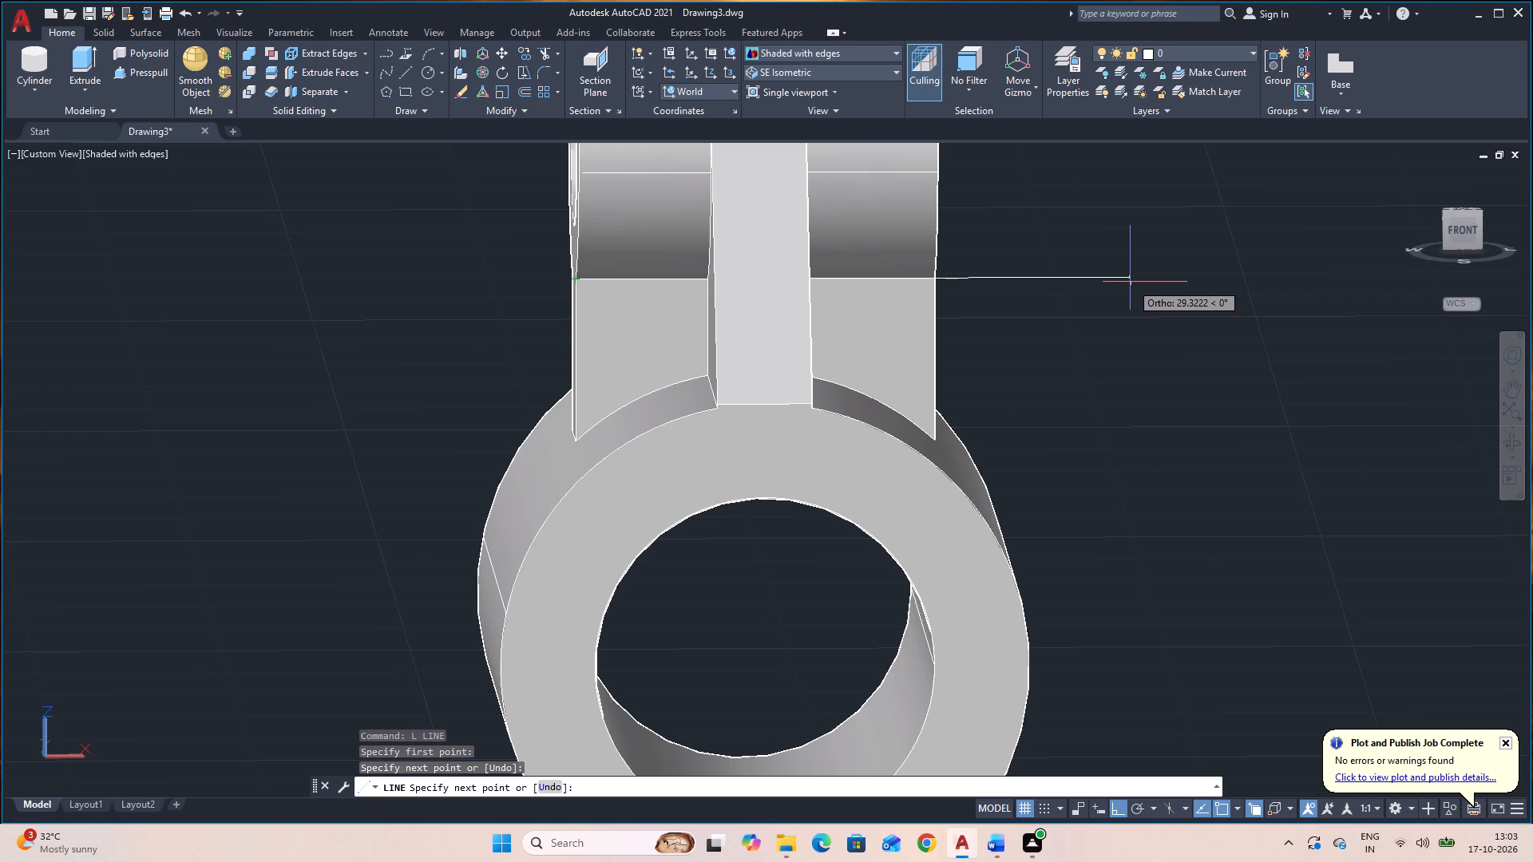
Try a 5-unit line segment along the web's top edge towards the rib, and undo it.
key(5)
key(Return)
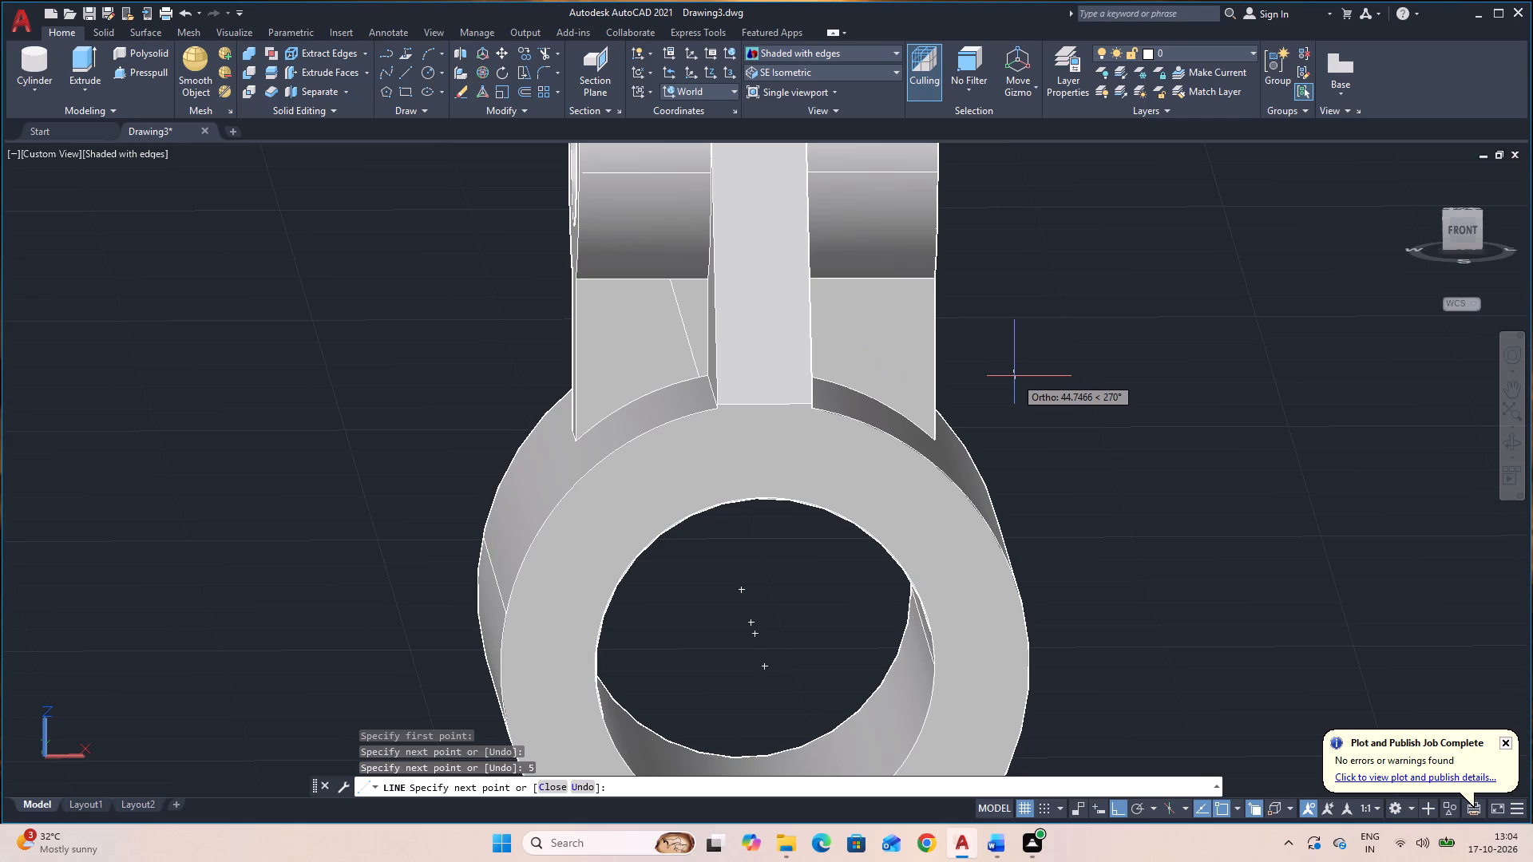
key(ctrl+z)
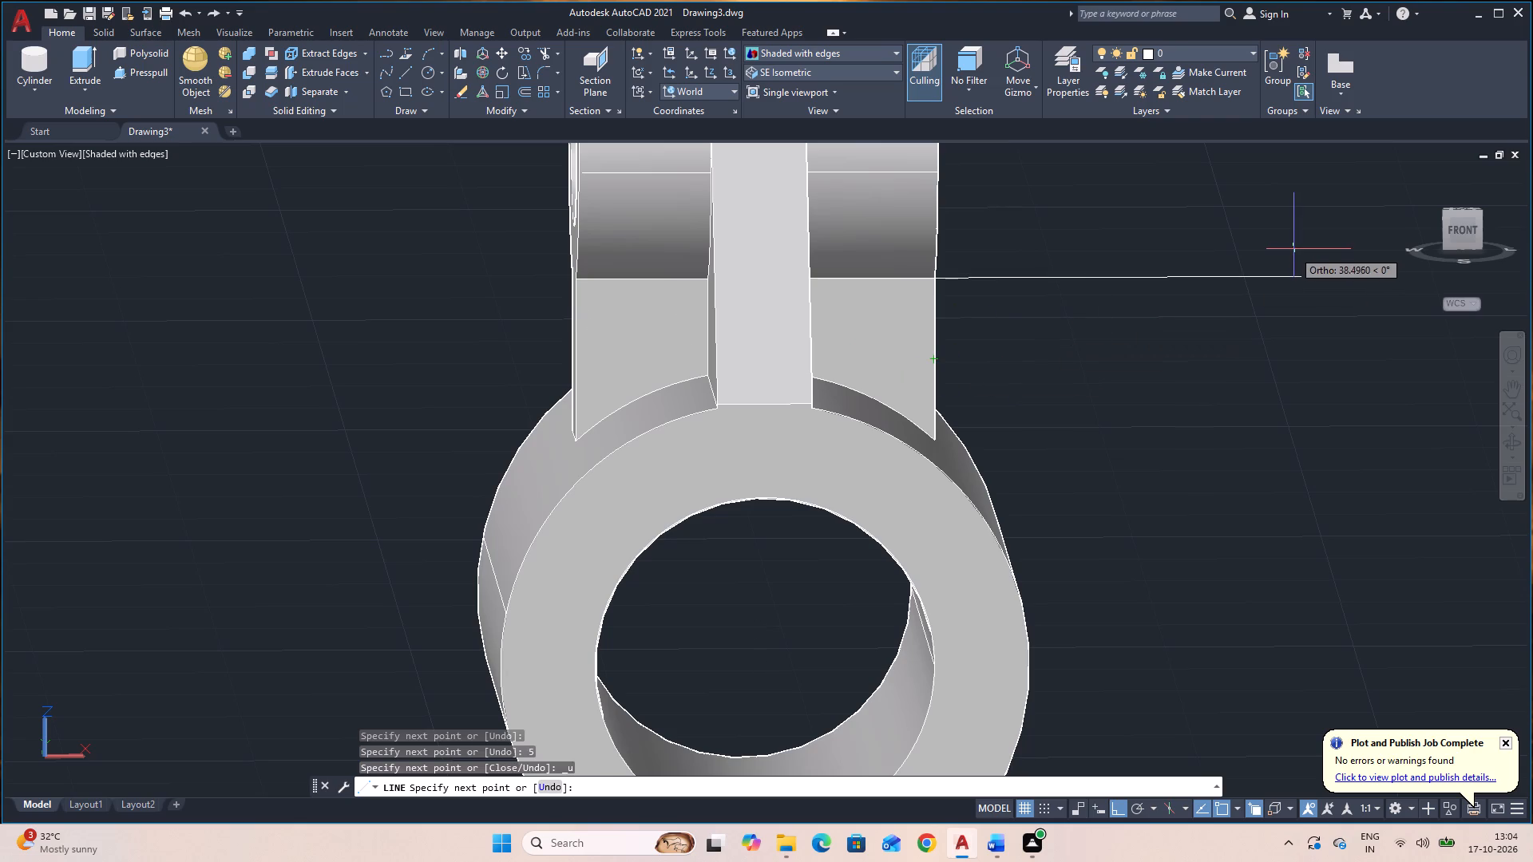
Add a 3-unit segment along the web's top edge towards the rib and complete the triangle at the web's bottom corner.
key(3)
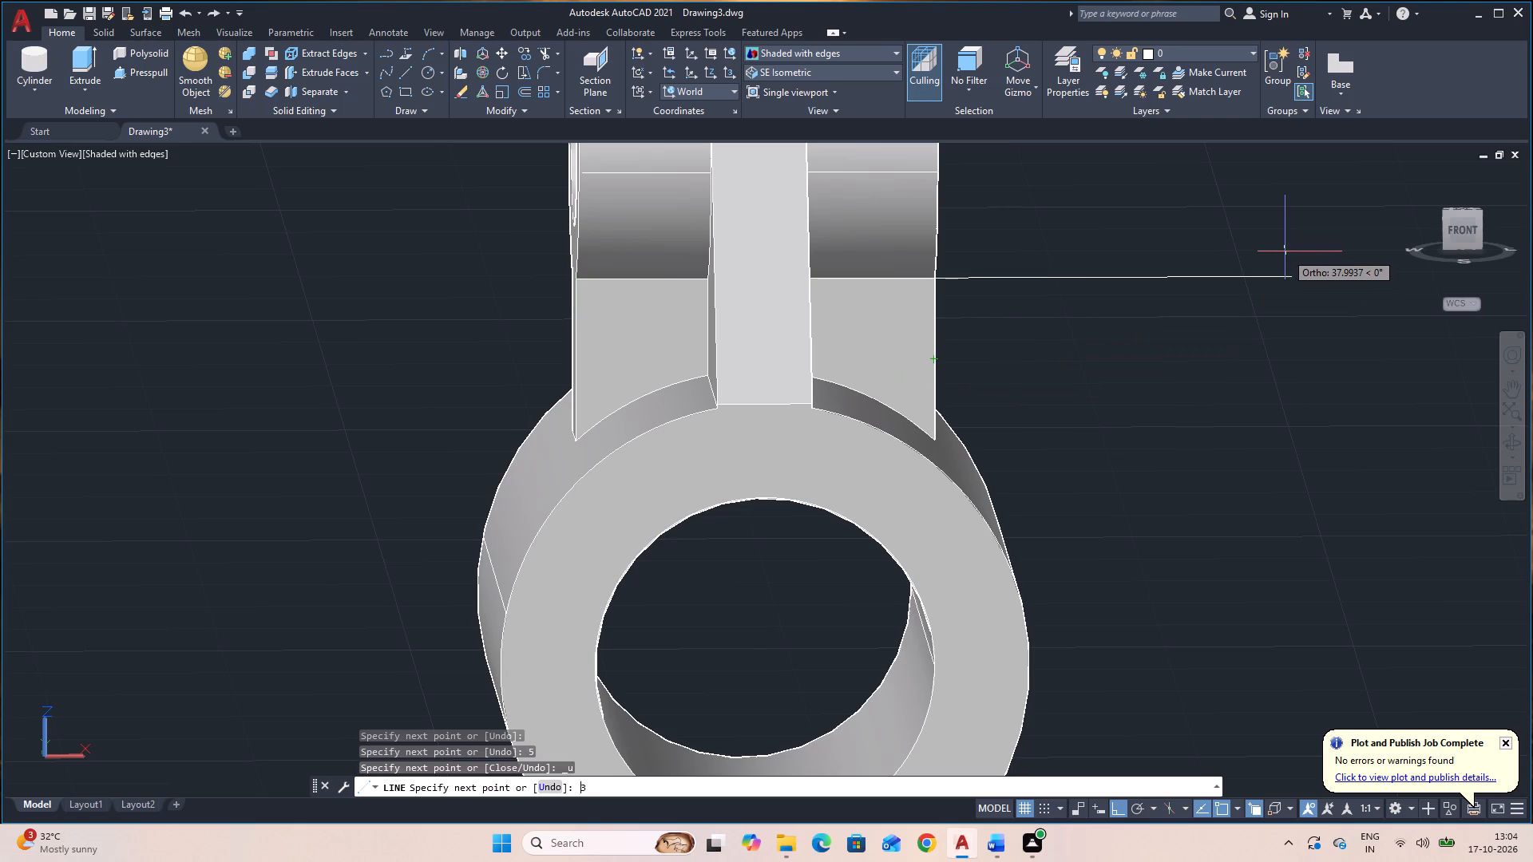
key(Return)
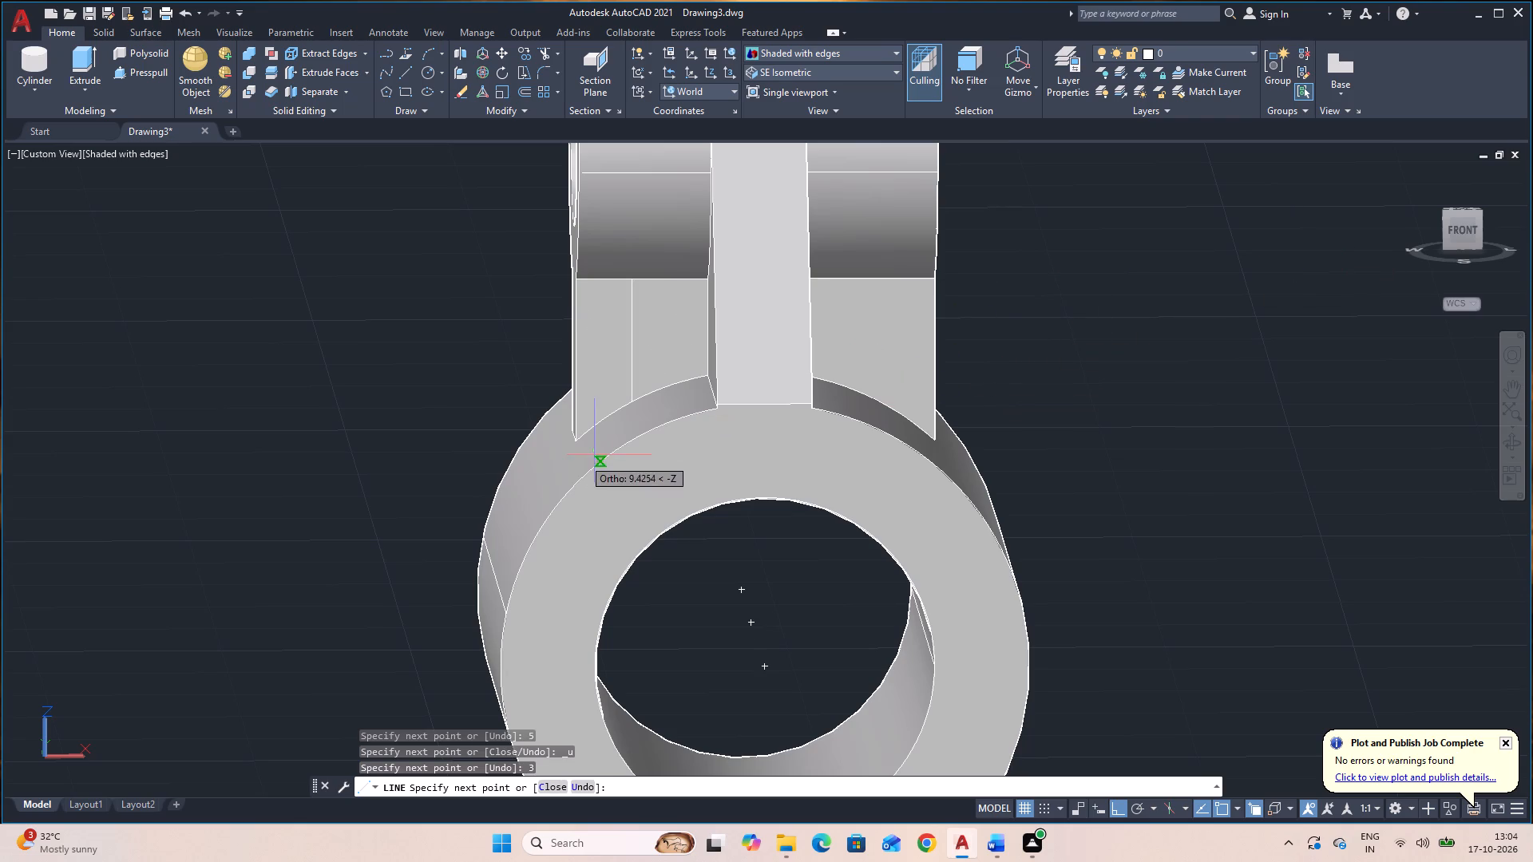
click(580, 445)
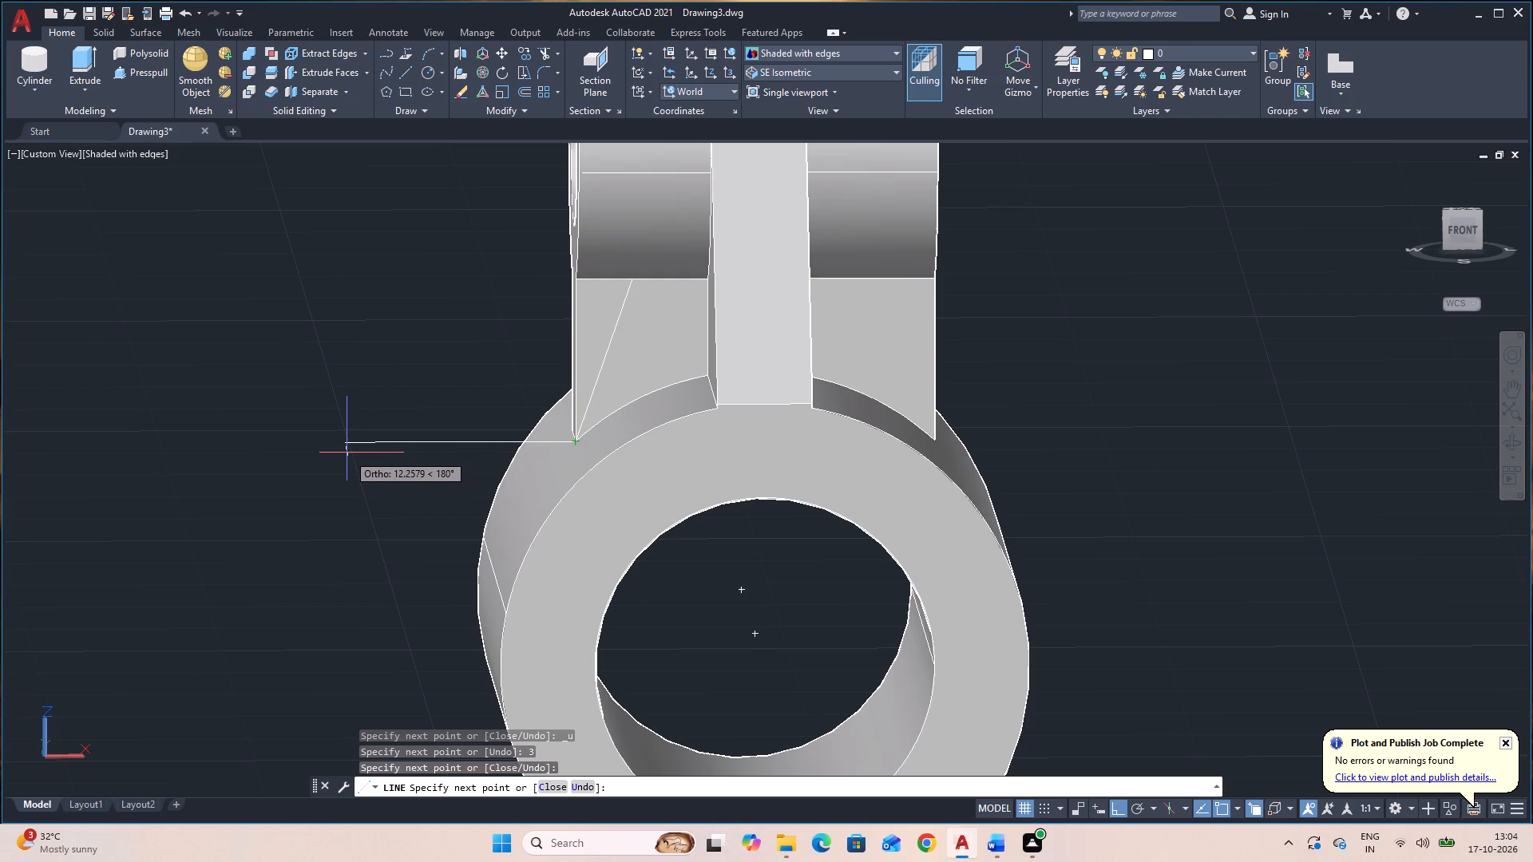
key(Escape)
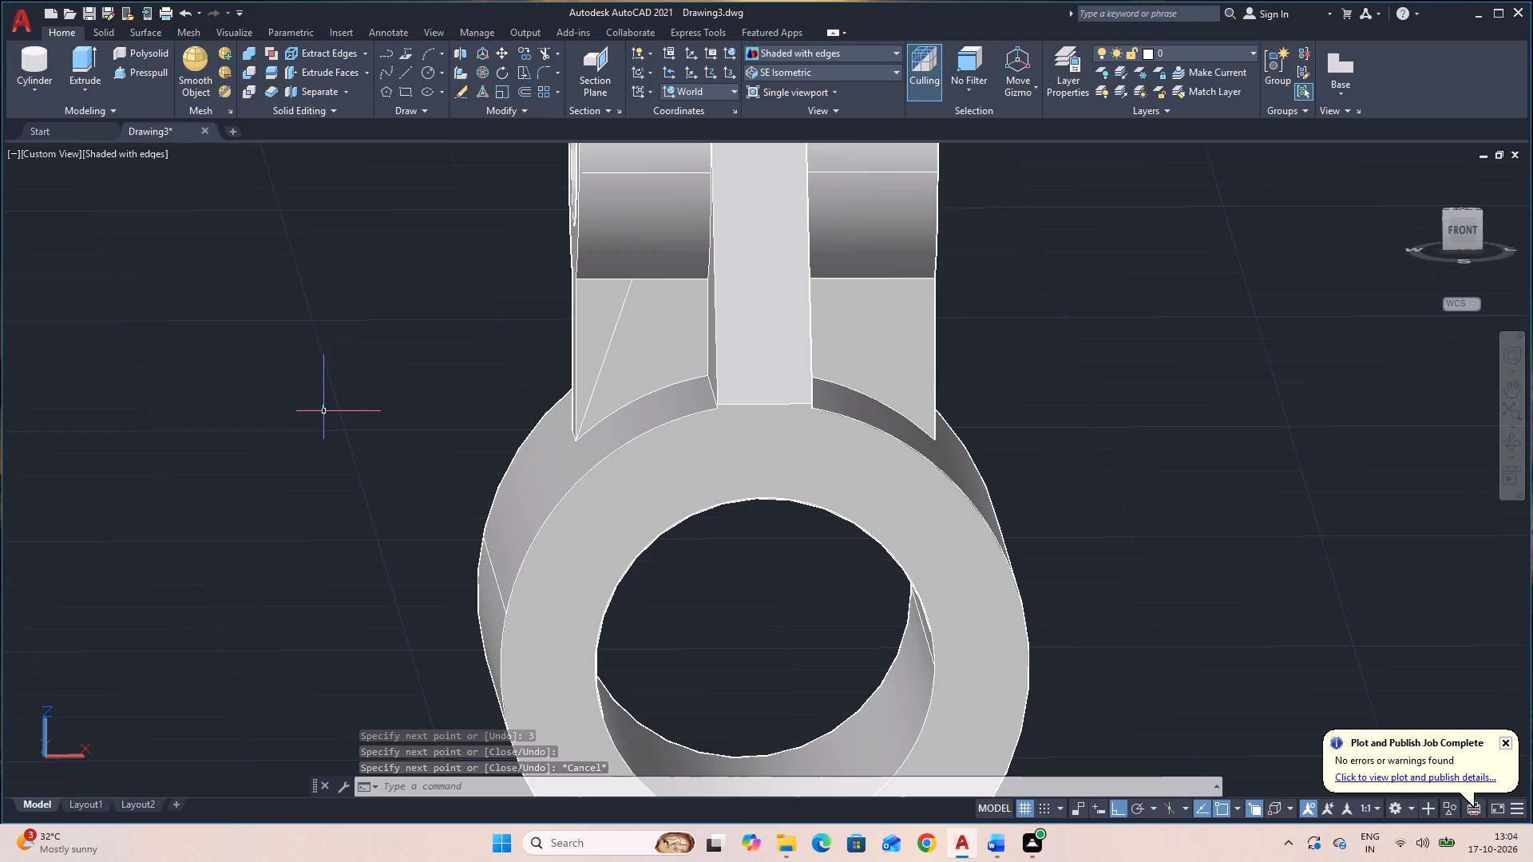
Presspull the triangular area back through the web to cut its left side to a slope.
click(130, 71)
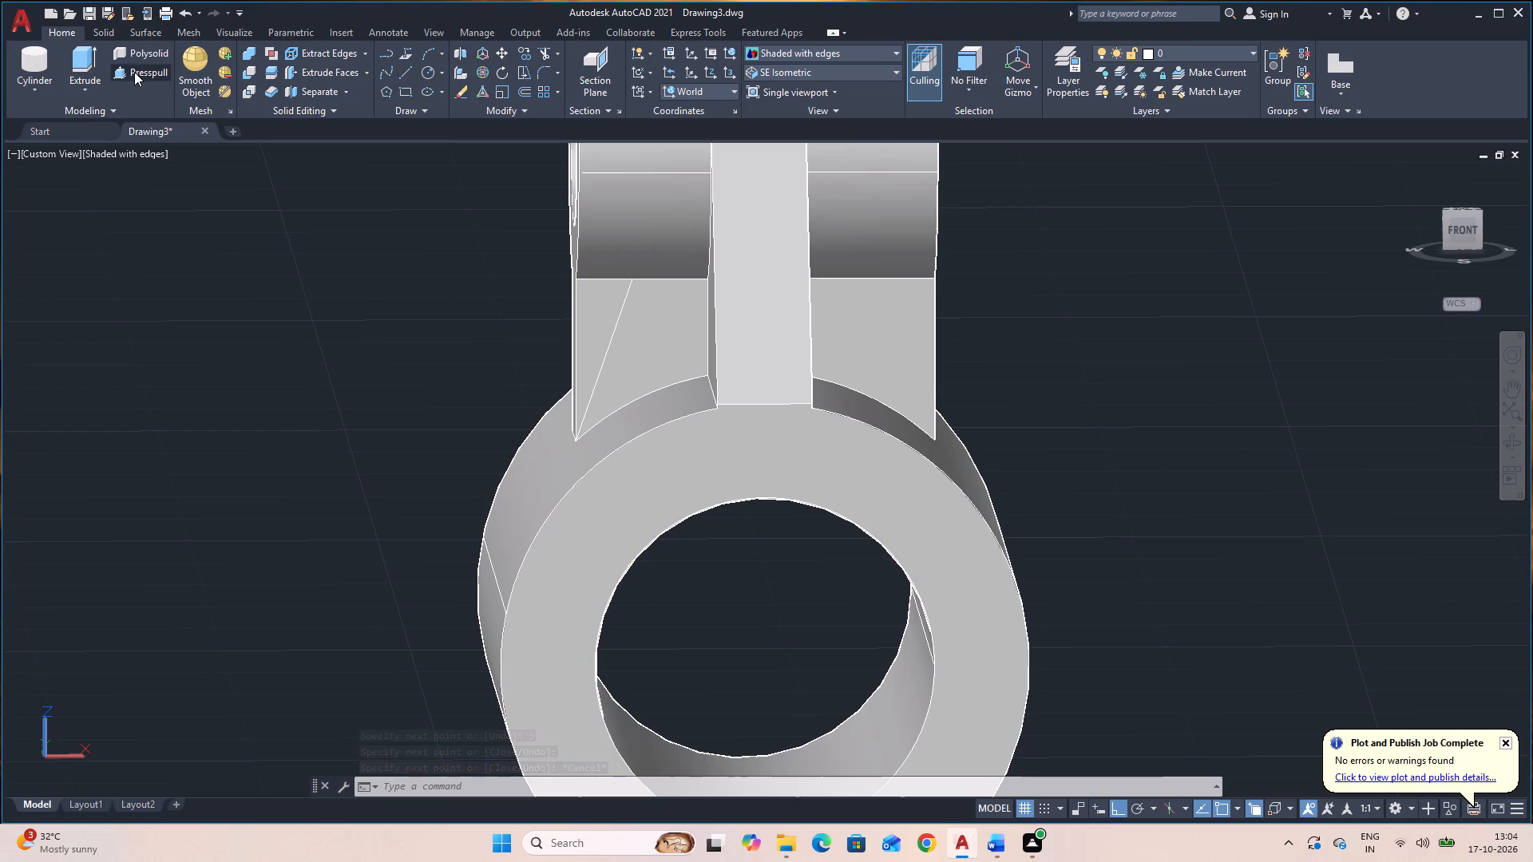
click(595, 315)
click(489, 235)
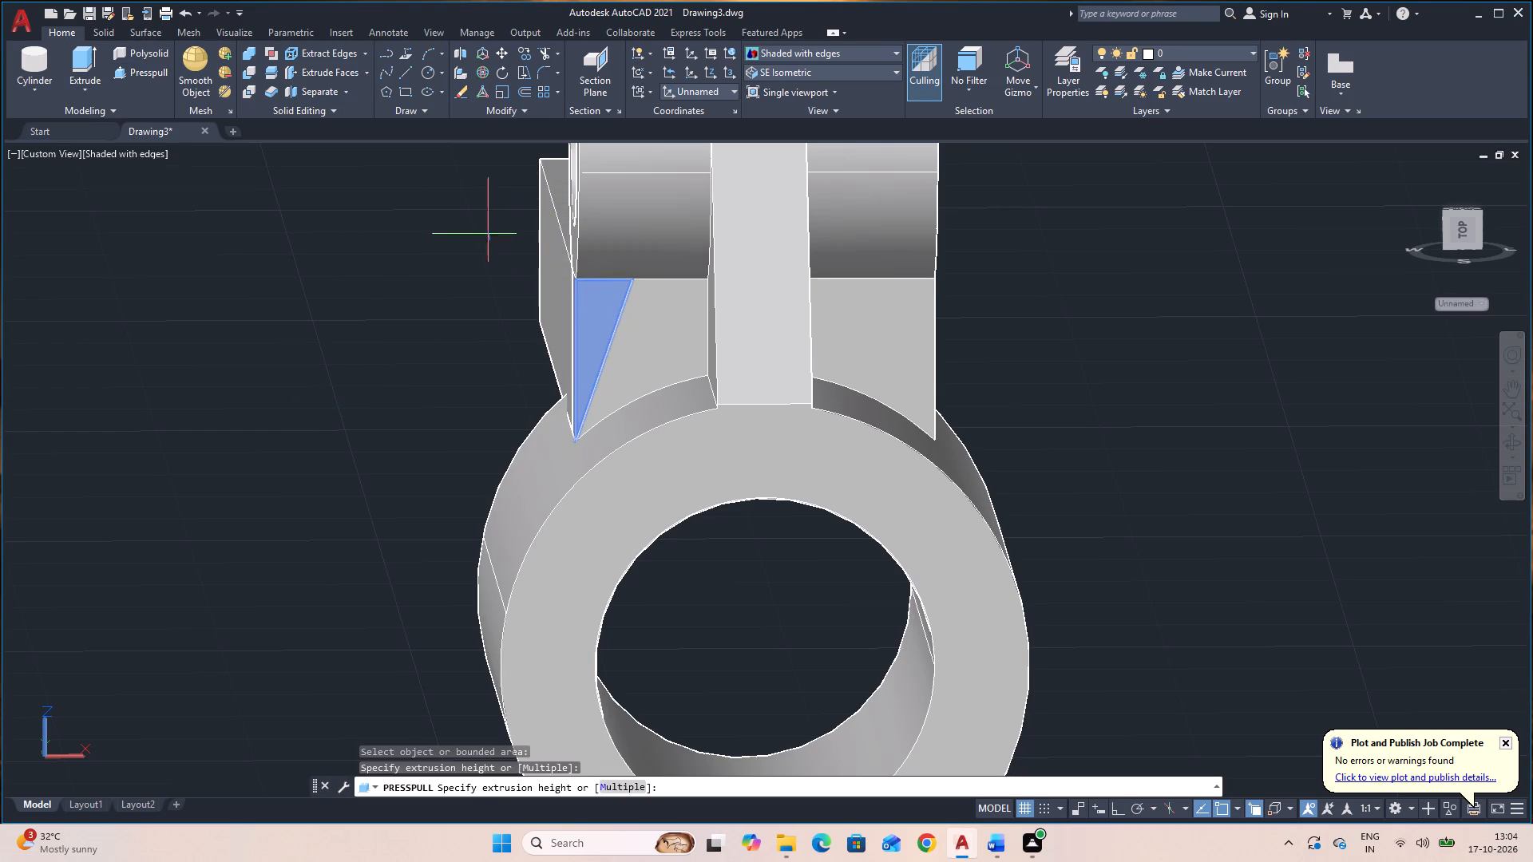
Delete the leftover vertical line beside the sloped left side of the web.
click(1515, 443)
drag(1355, 485, 1472, 530)
drag(1391, 530, 1385, 514)
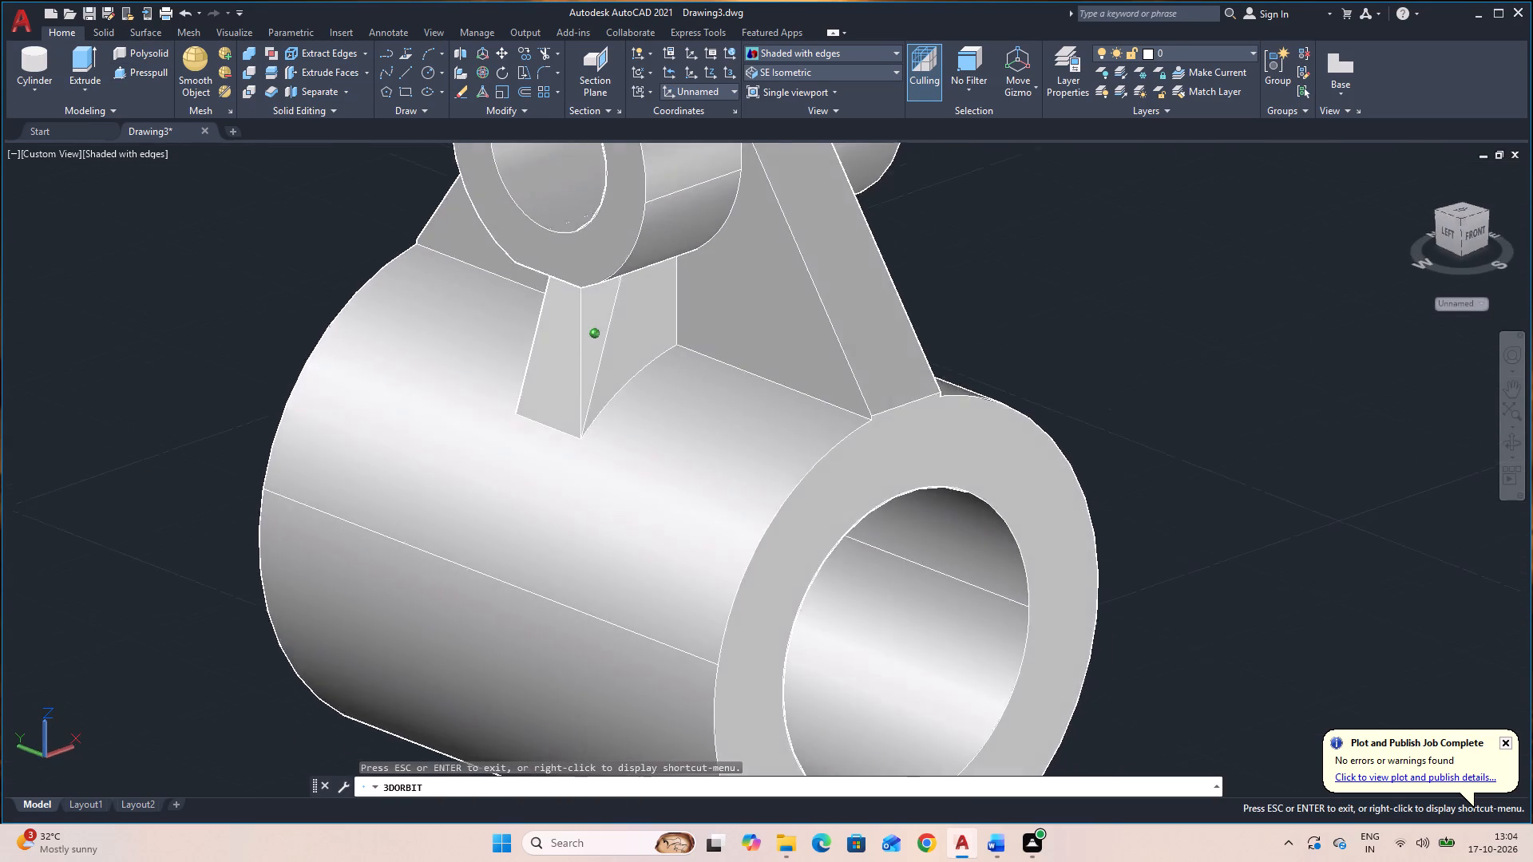
drag(1385, 514, 1206, 520)
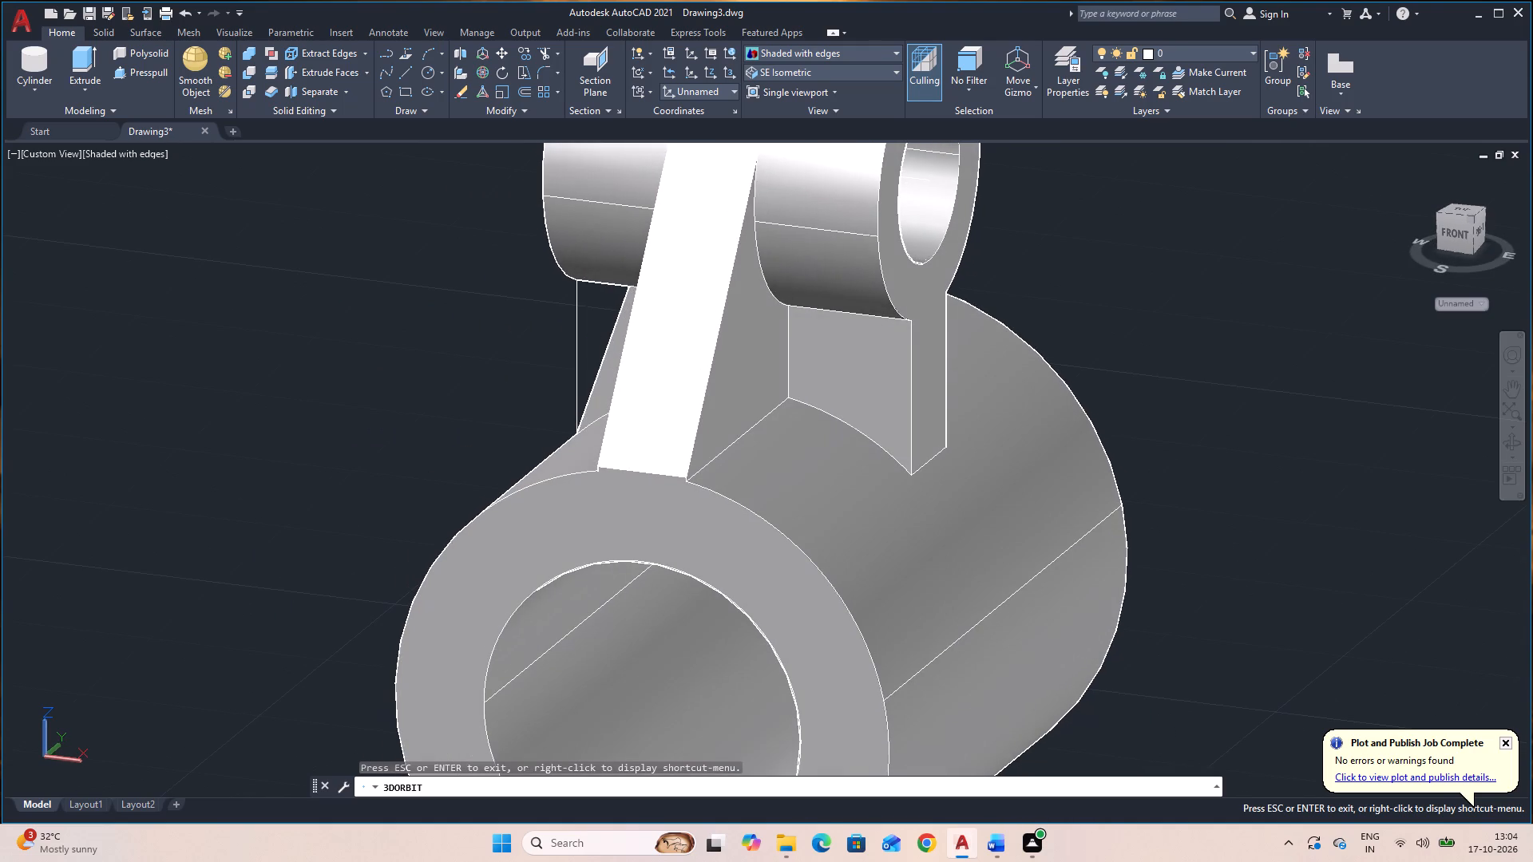
drag(1239, 544, 1278, 513)
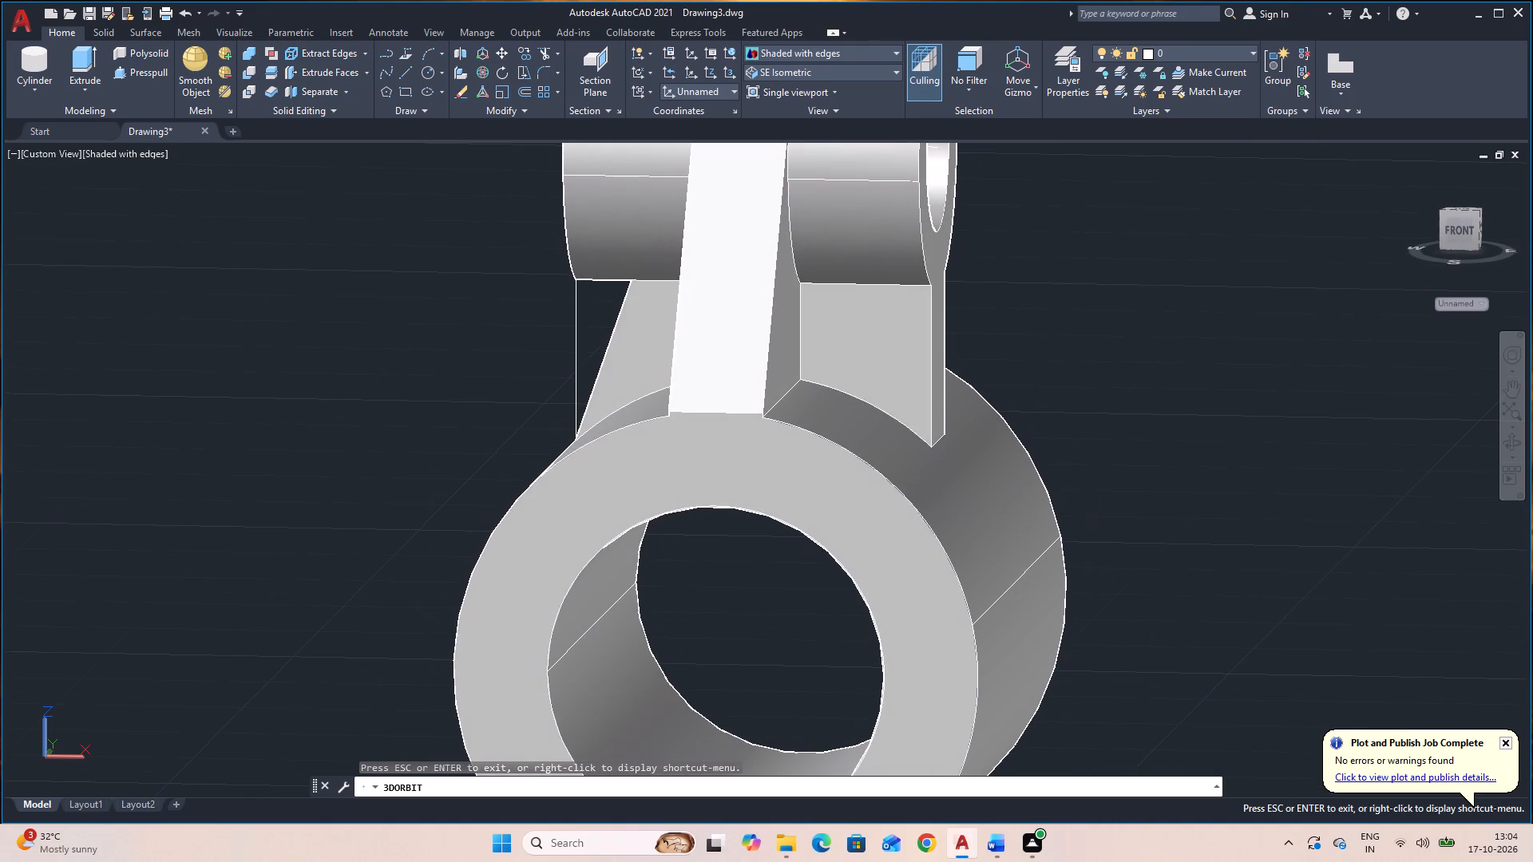
key(Escape)
click(594, 323)
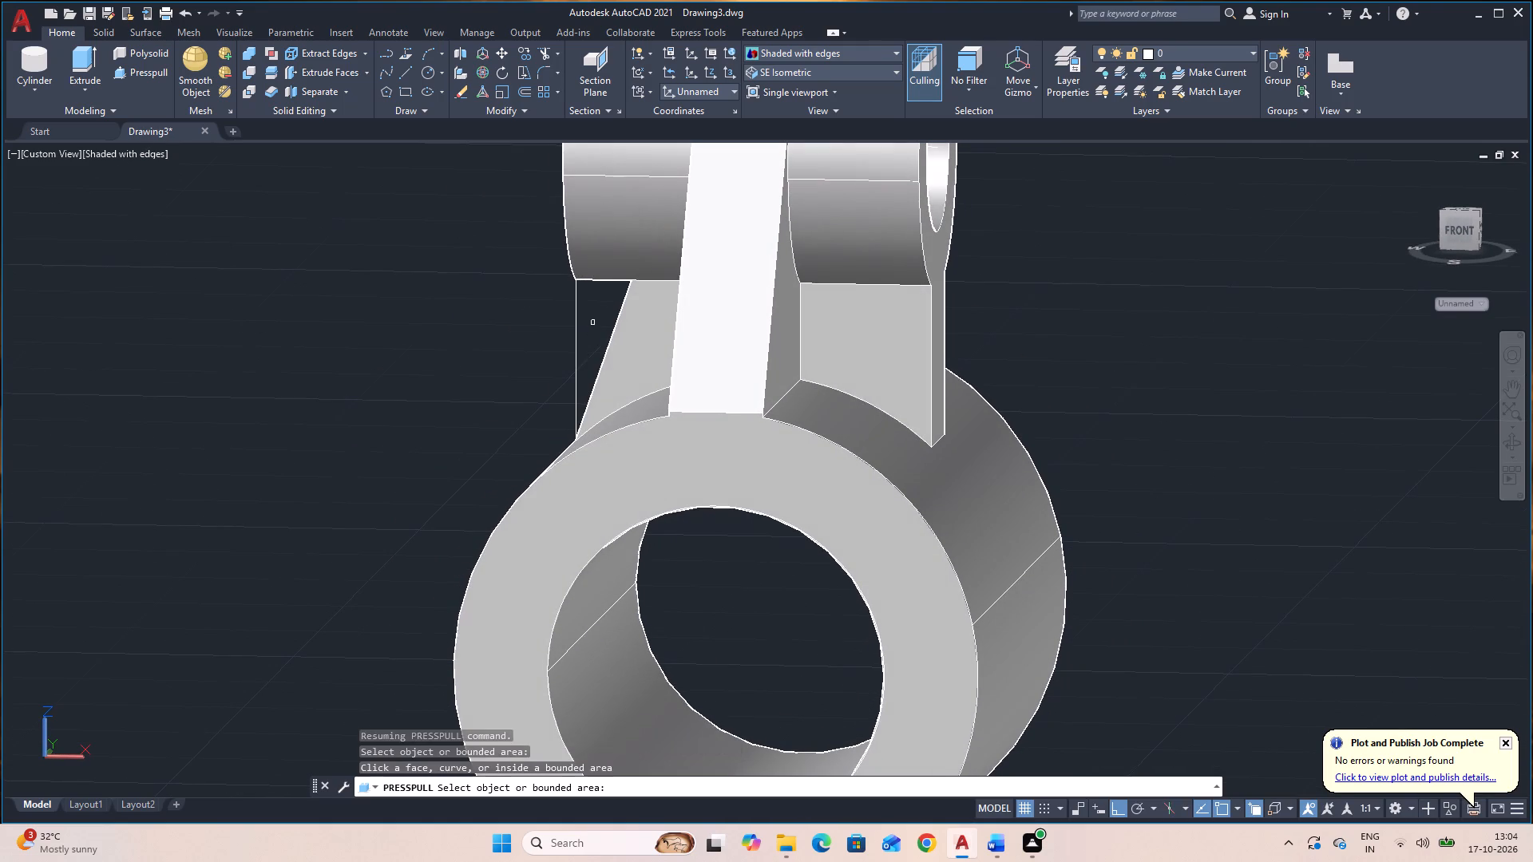
key(Escape)
click(592, 327)
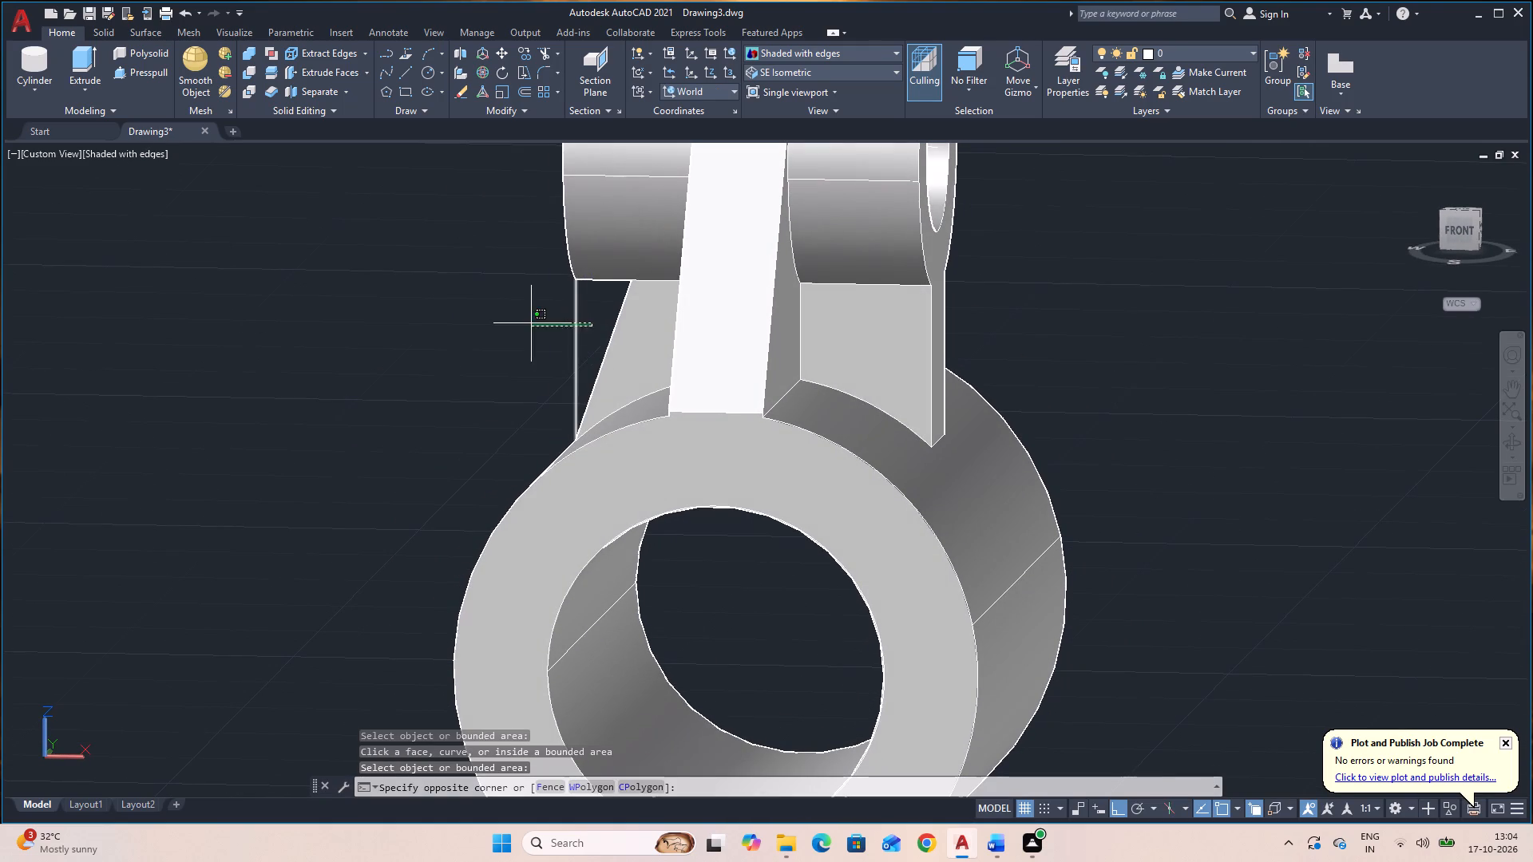
click(531, 324)
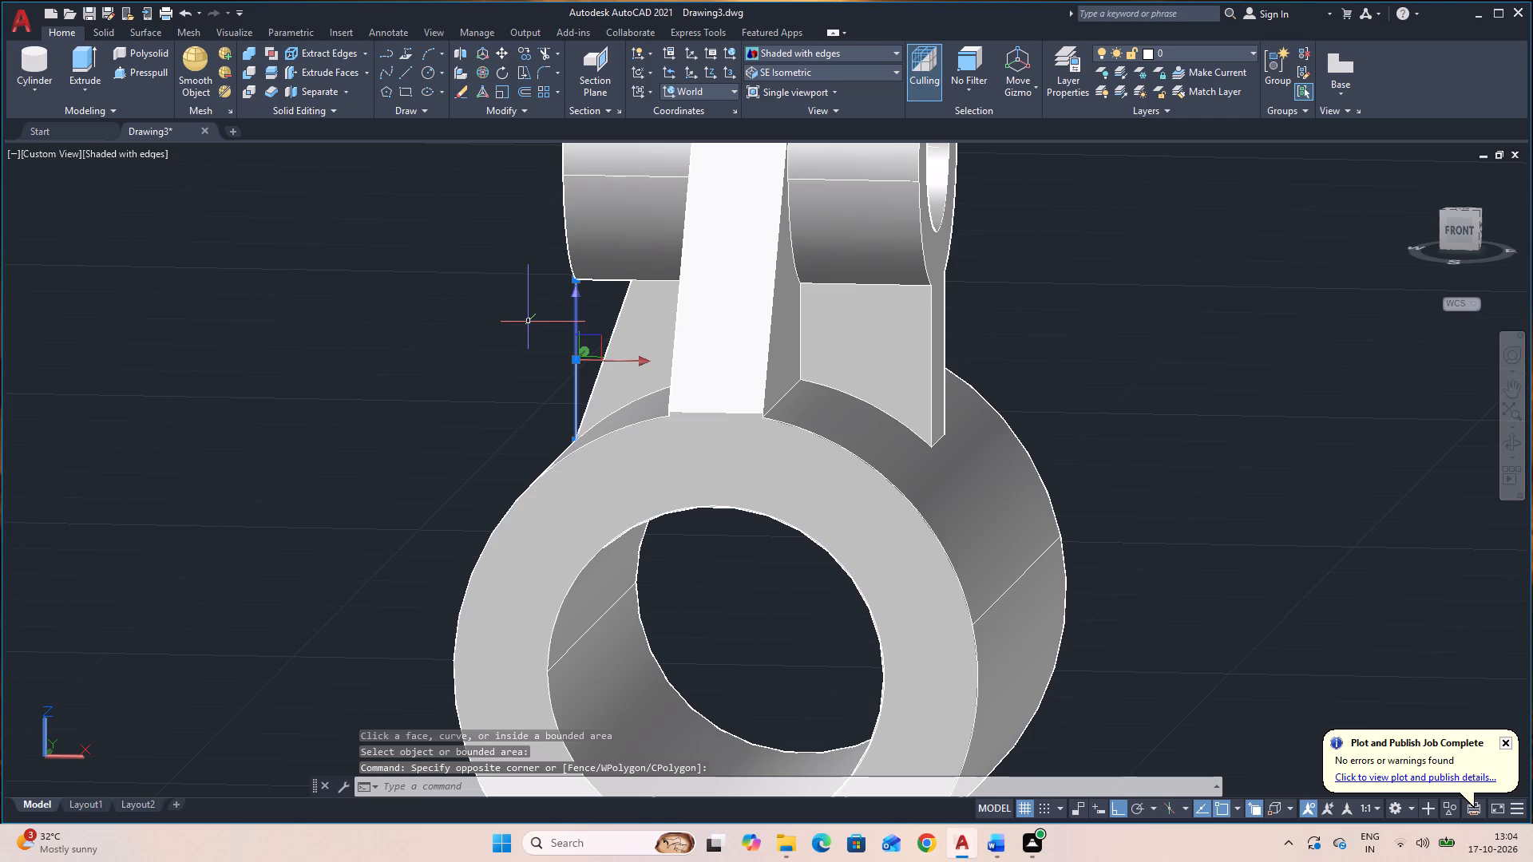
key(Delete)
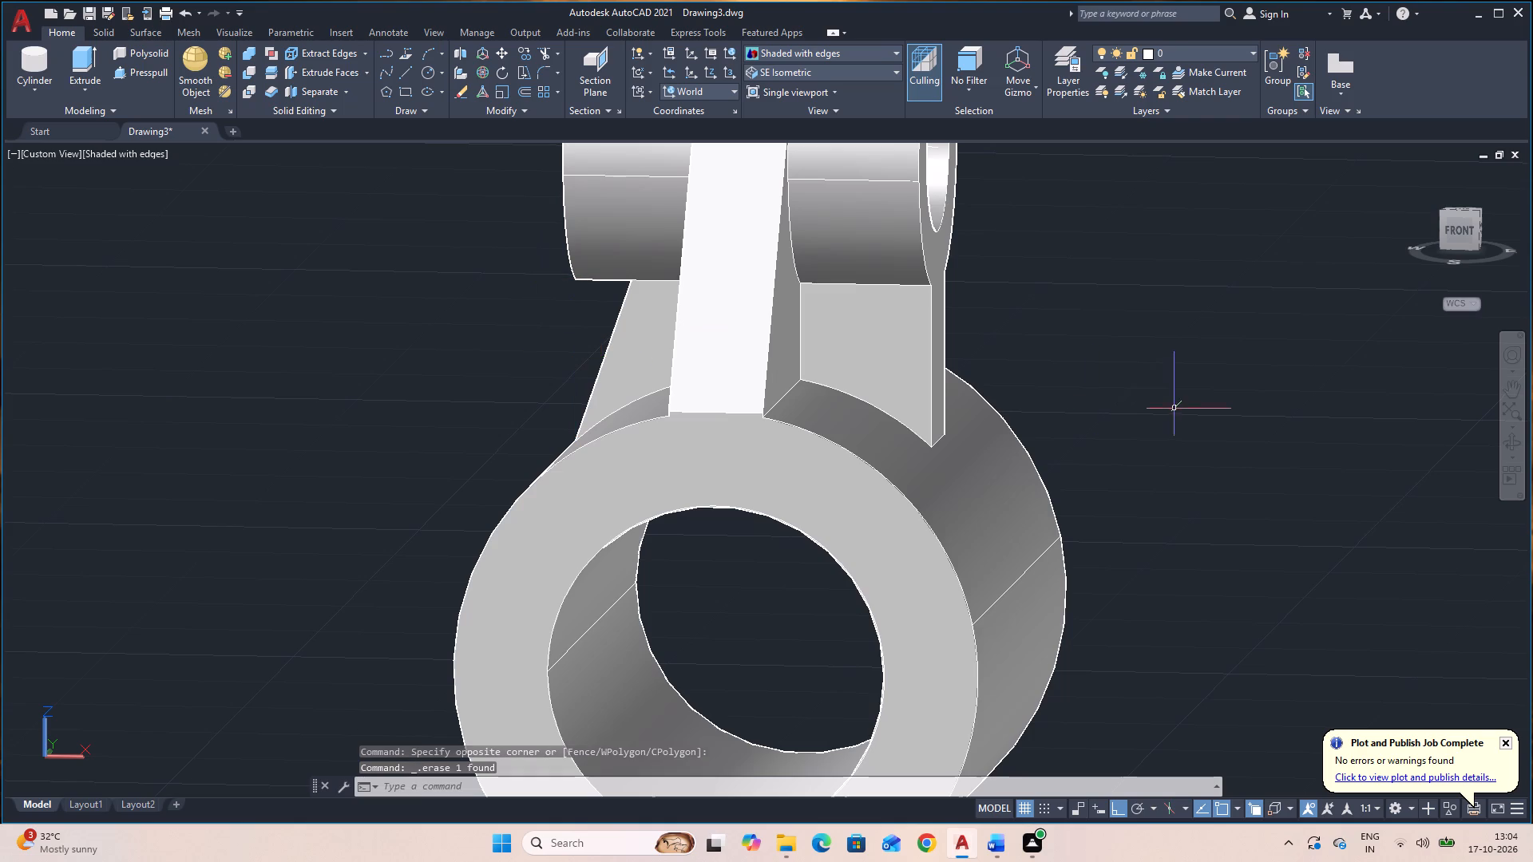
On the right web, draw a 3-unit line from its top outer corner towards the rib, continuing to the web's bottom outer corner.
text(L)
key(space)
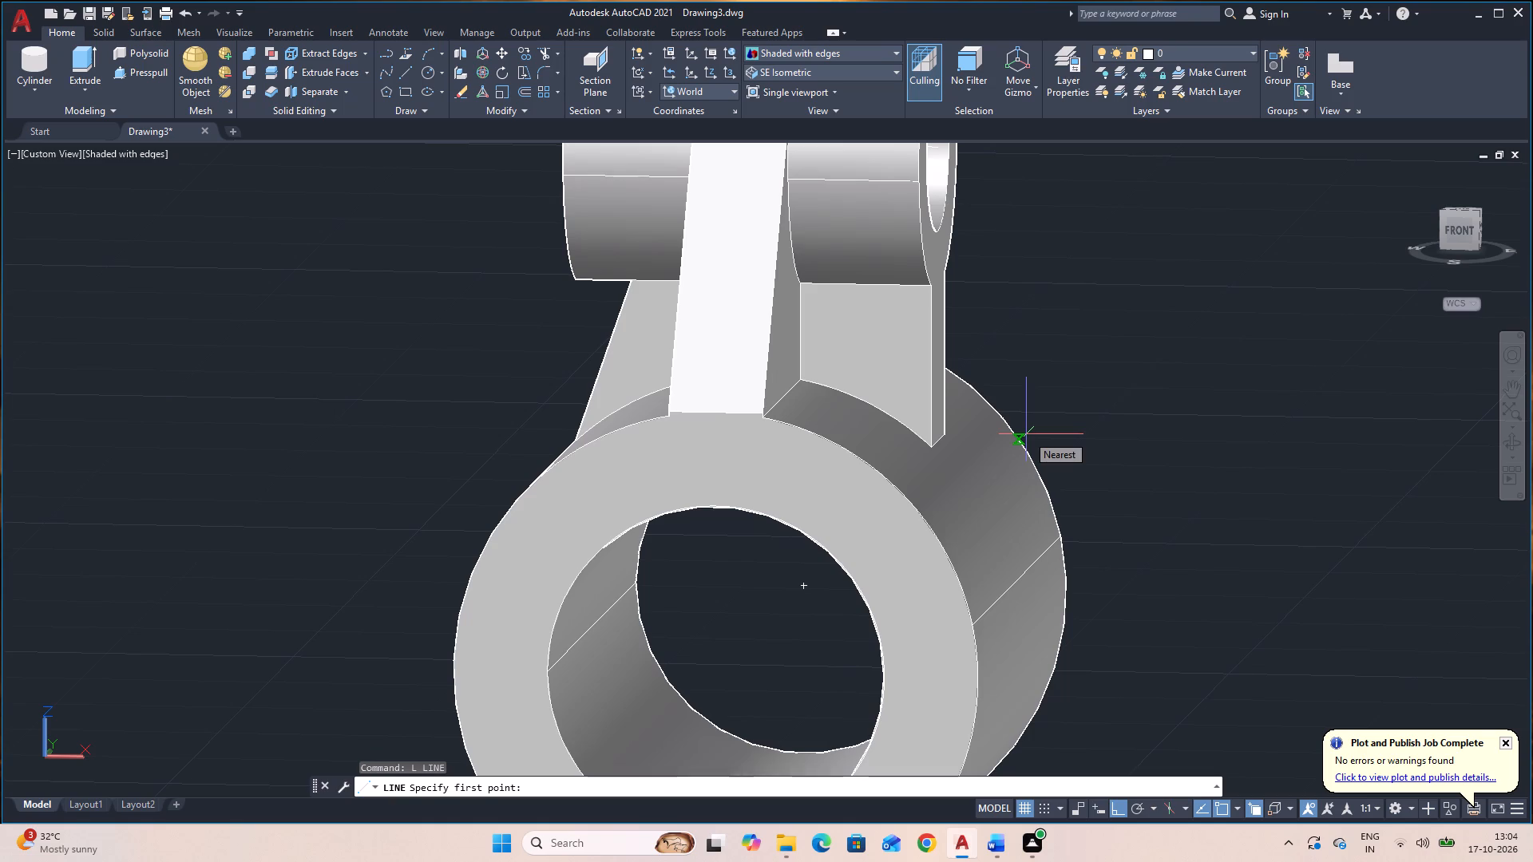
click(932, 287)
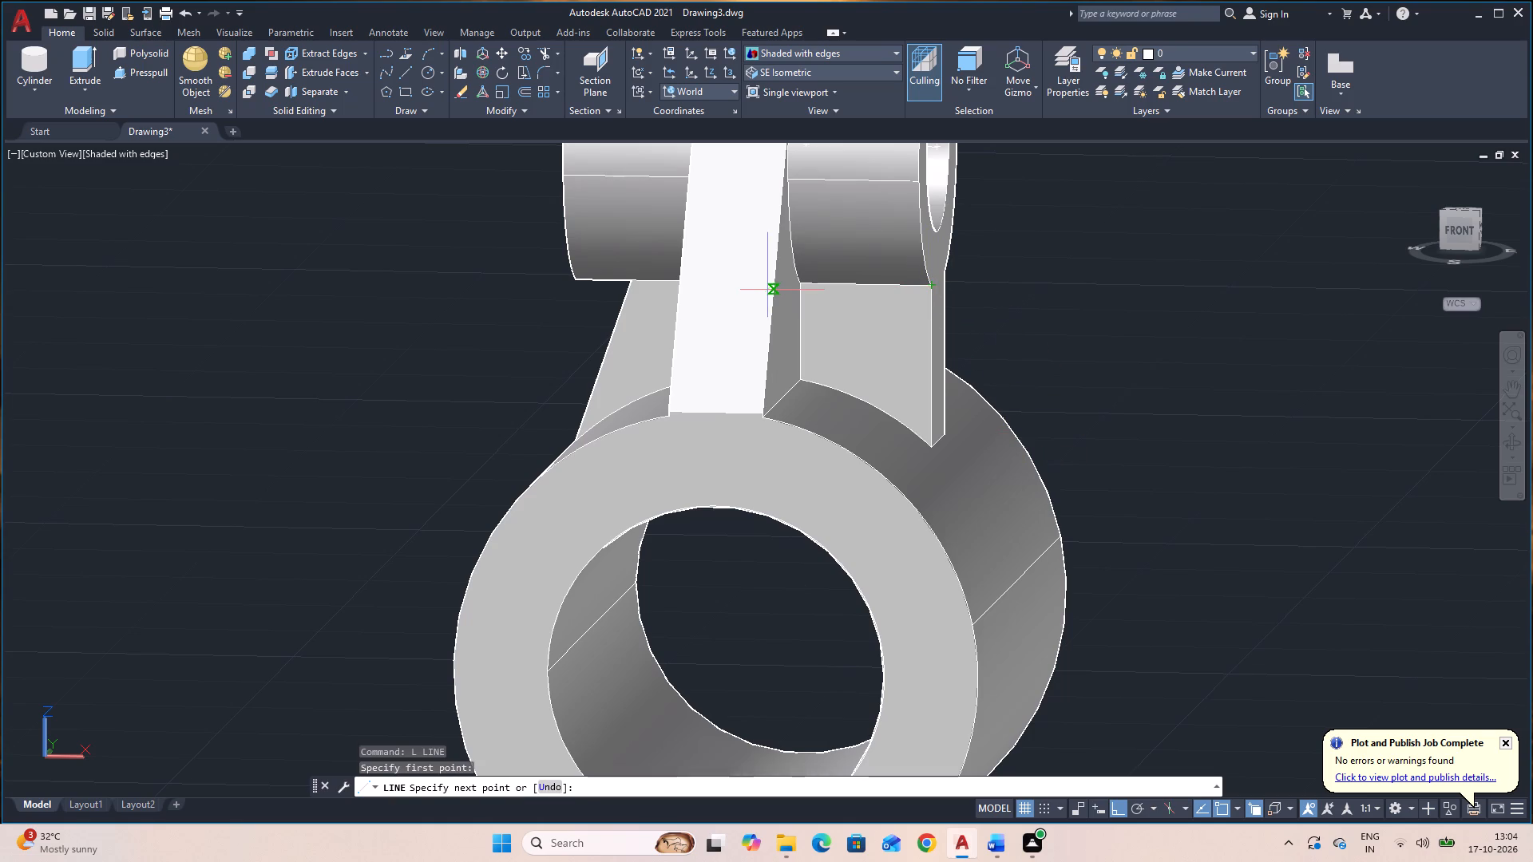
text(30)
key(BackSpace)
key(Return)
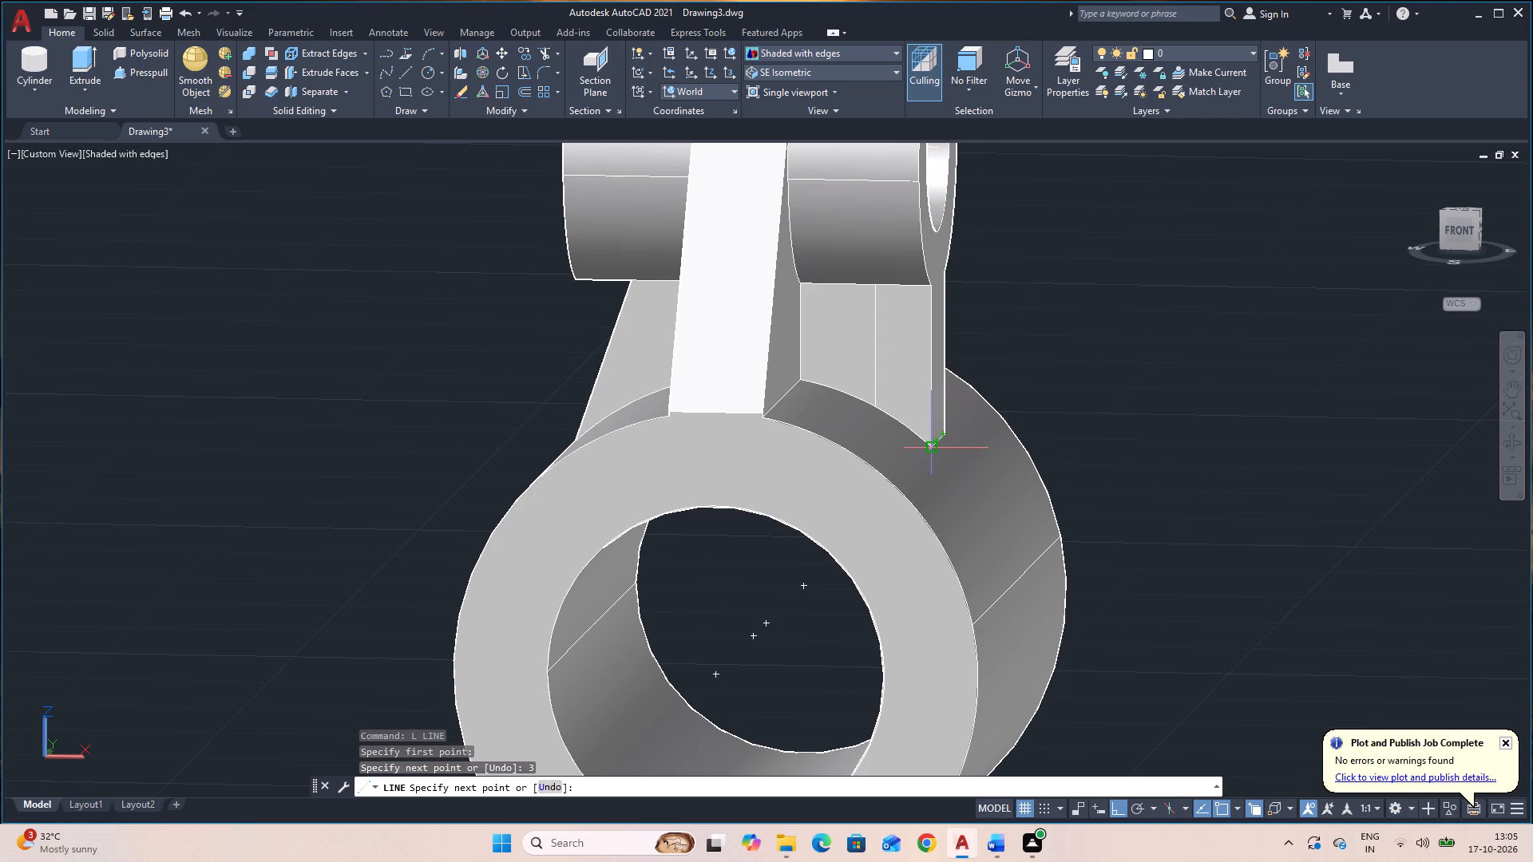
click(929, 444)
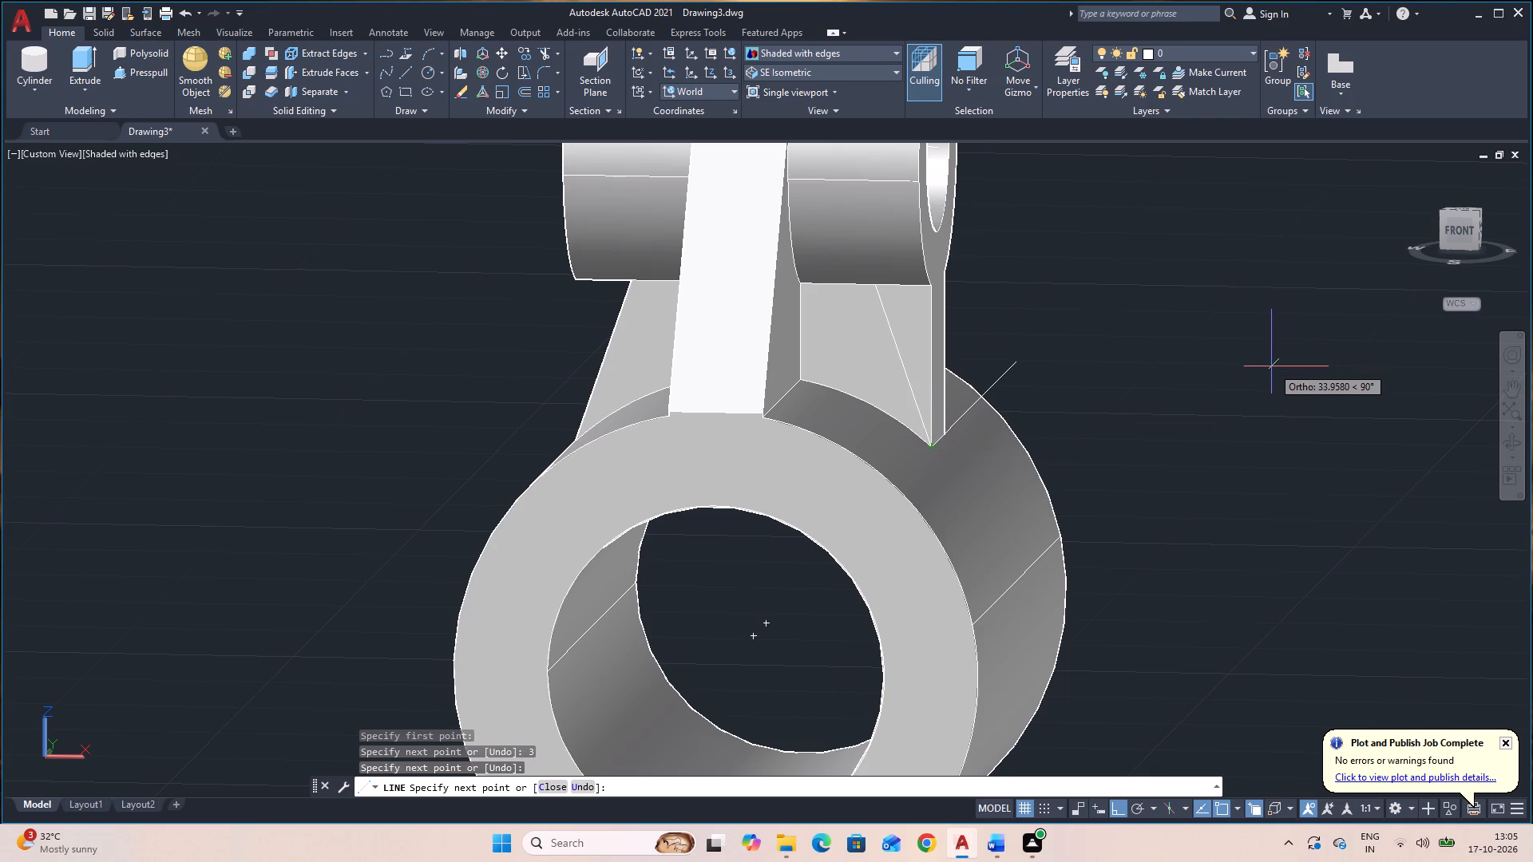
key(Escape)
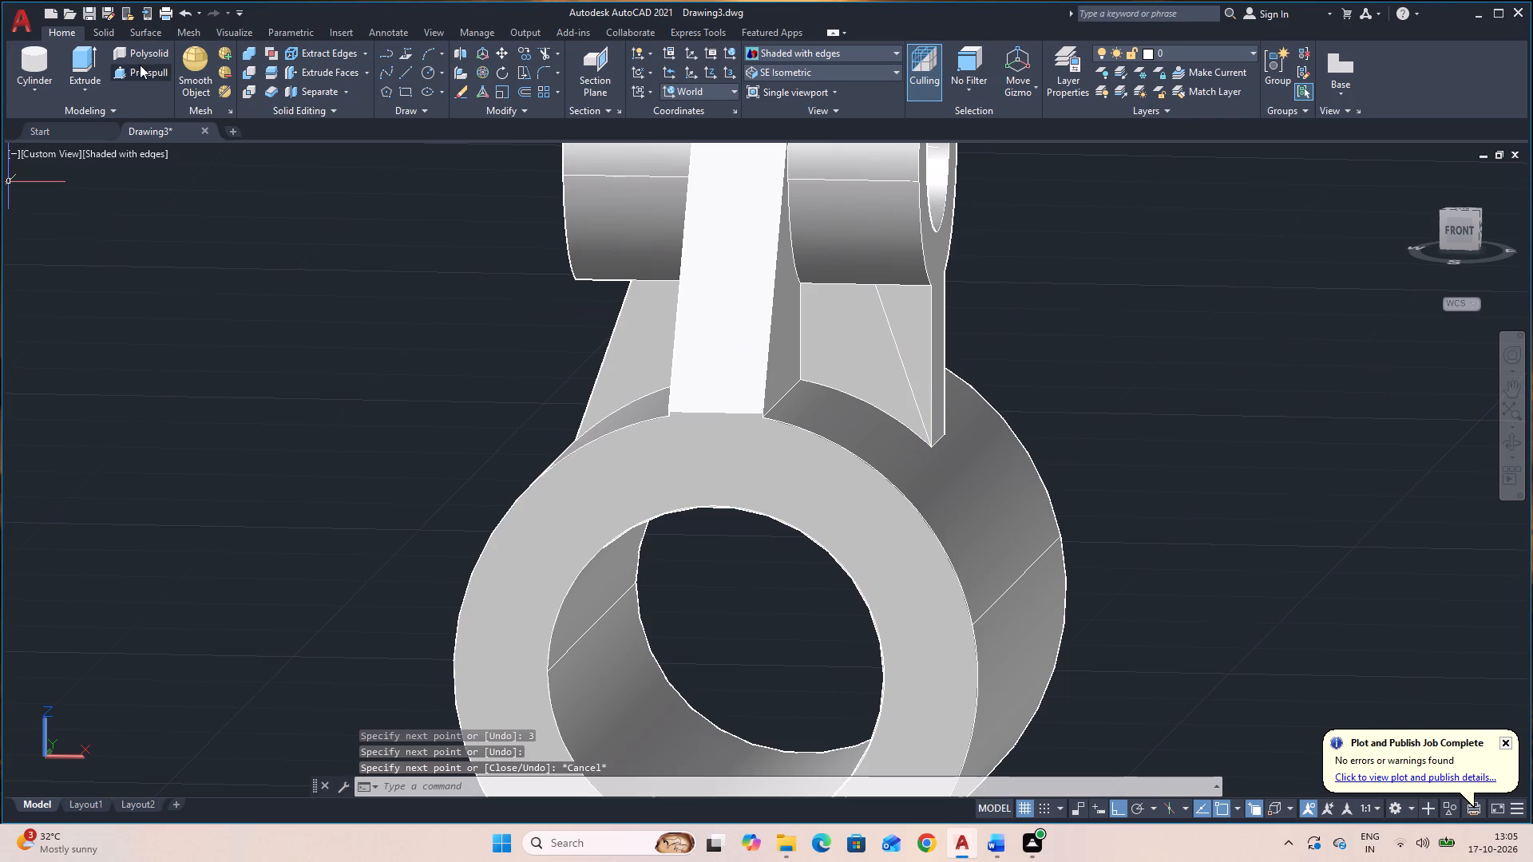
Presspull the triangular area back through the right web to cut its outer side to a slope.
click(140, 65)
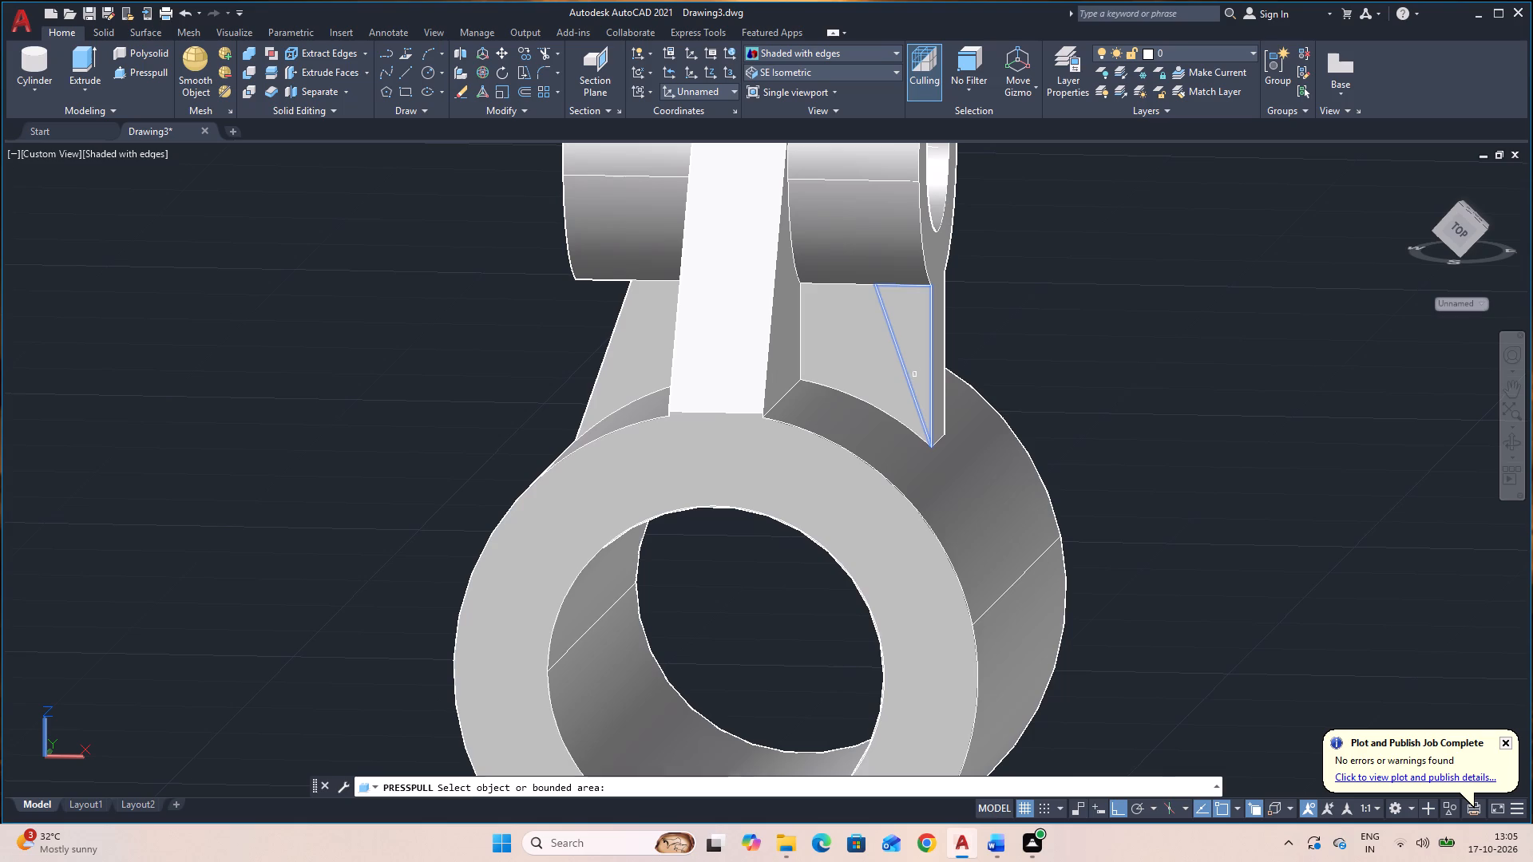
click(918, 360)
click(1023, 288)
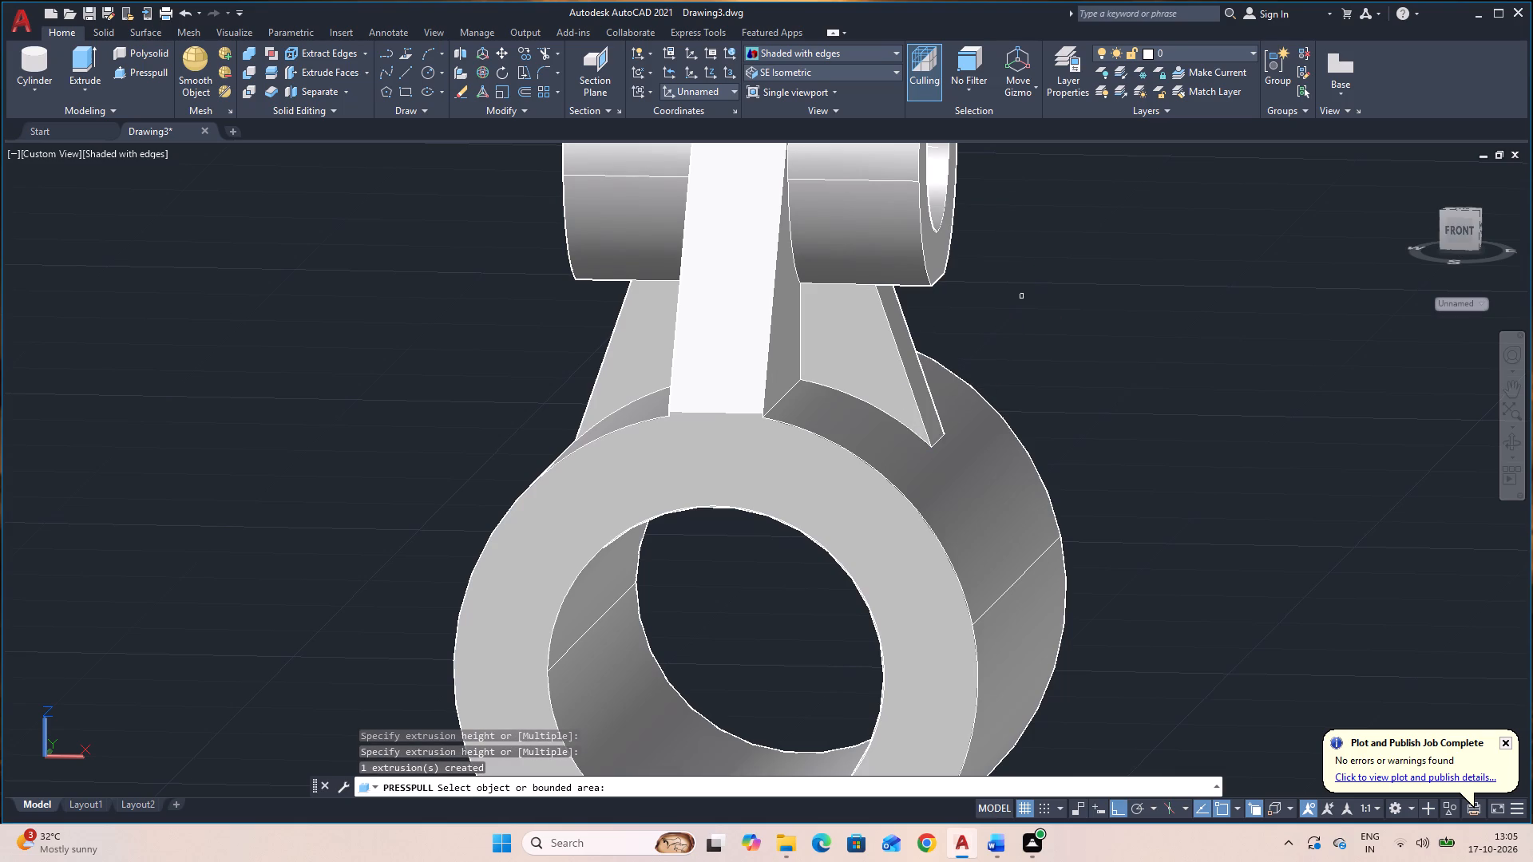
Create a cylinder centred on the cross cylinder's left end face, matching its outer radius, with the axis endpoint 19 units along its length.
click(1514, 444)
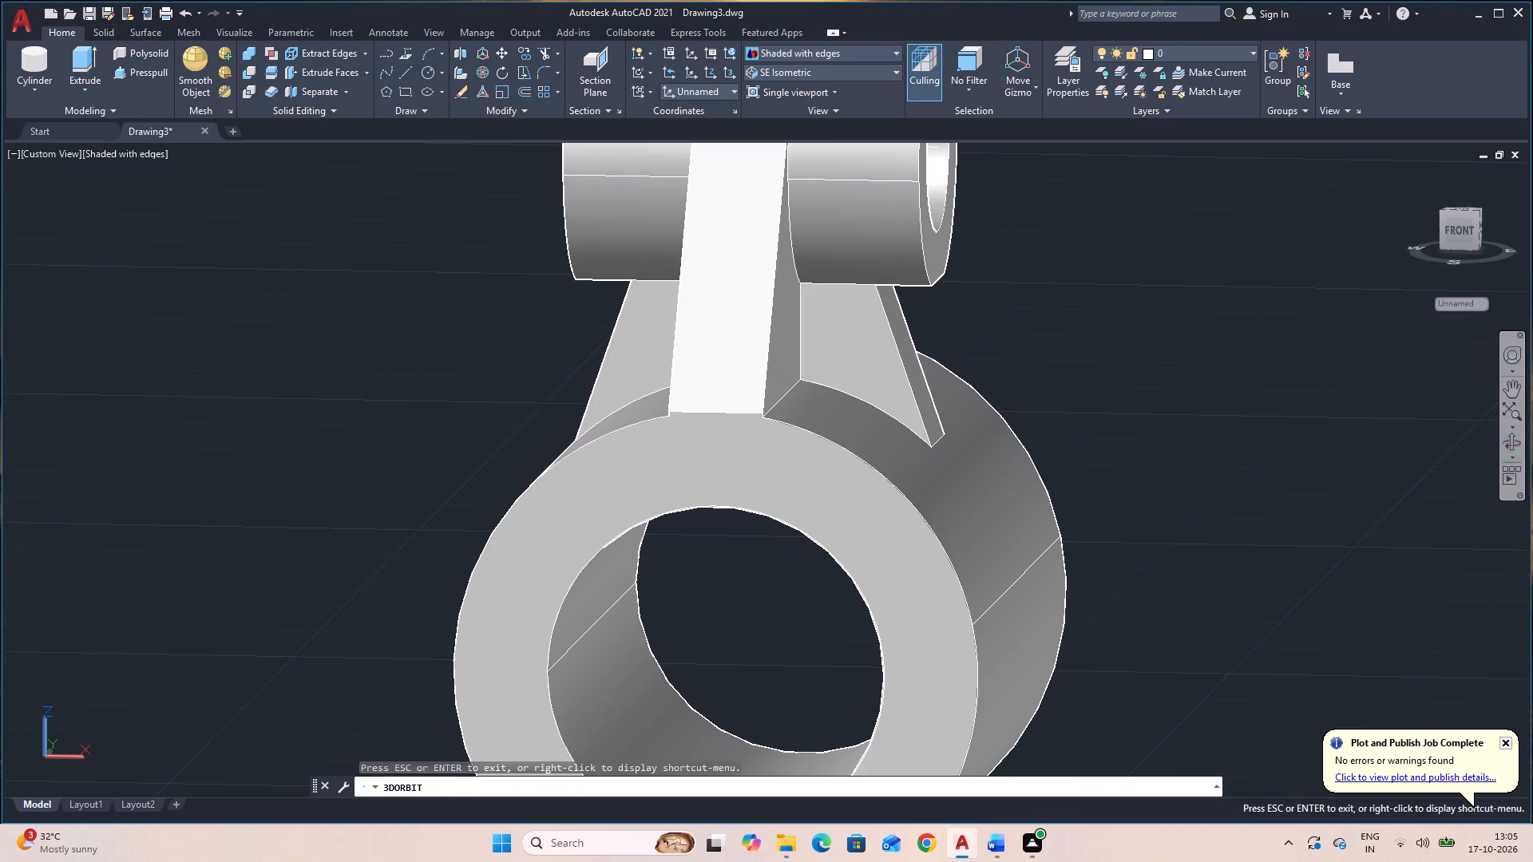
drag(1343, 406, 1532, 413)
drag(902, 484, 1027, 490)
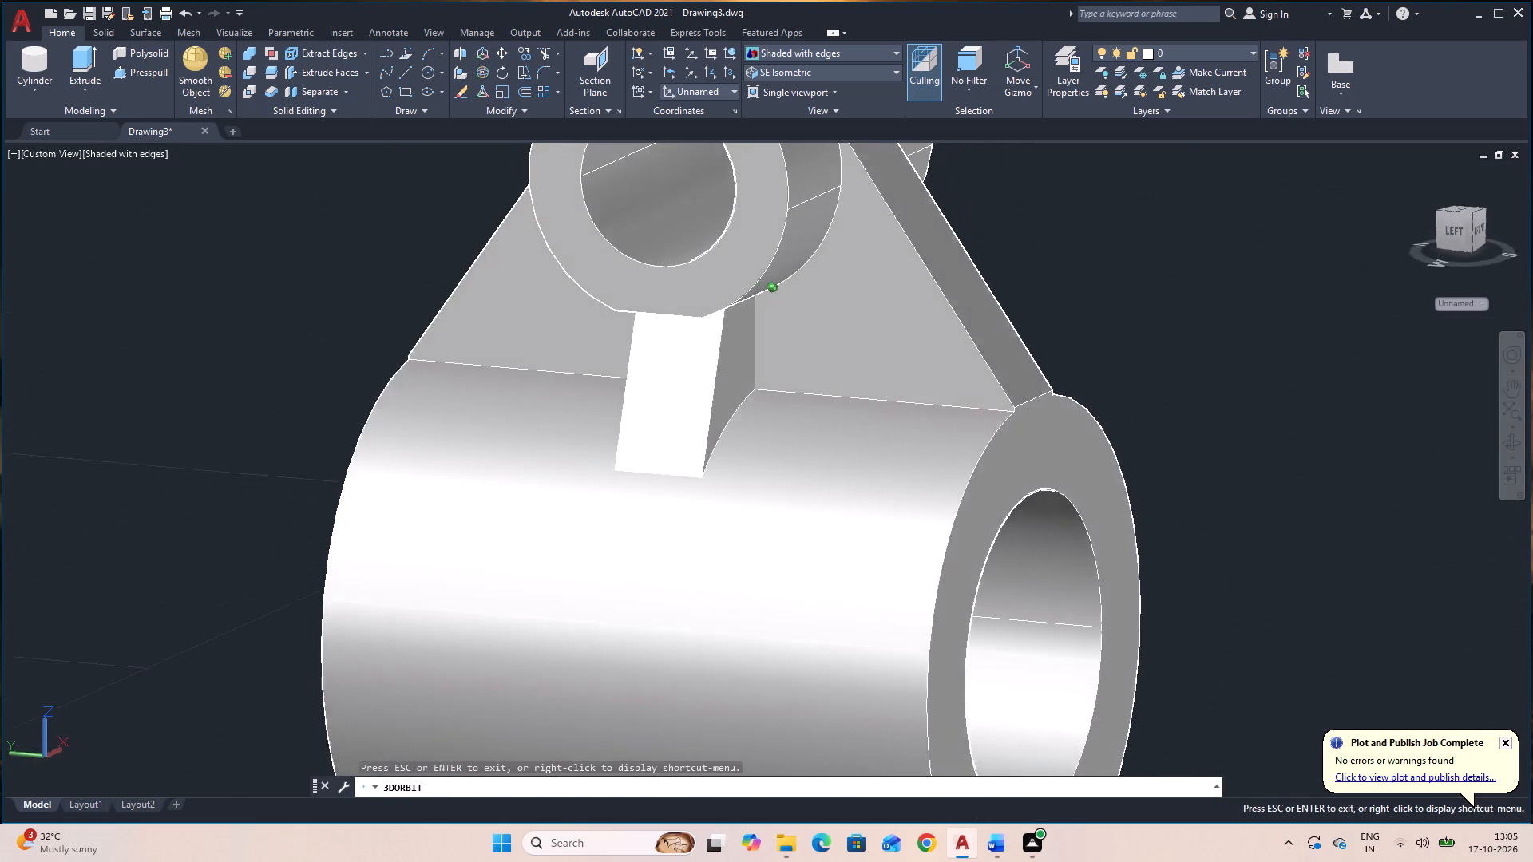
drag(1027, 490, 1103, 370)
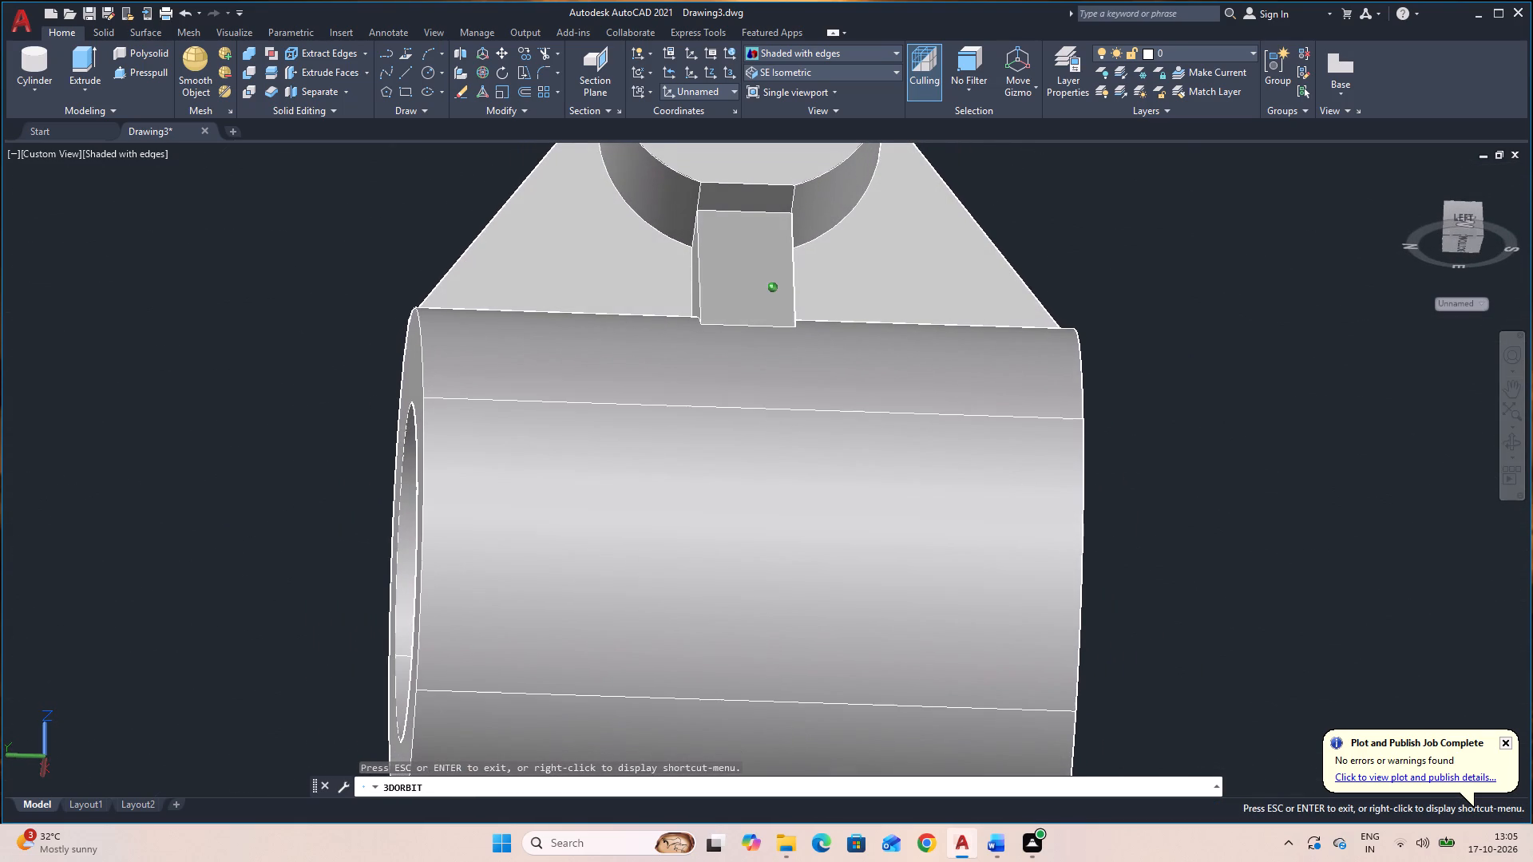
drag(1103, 370, 1082, 493)
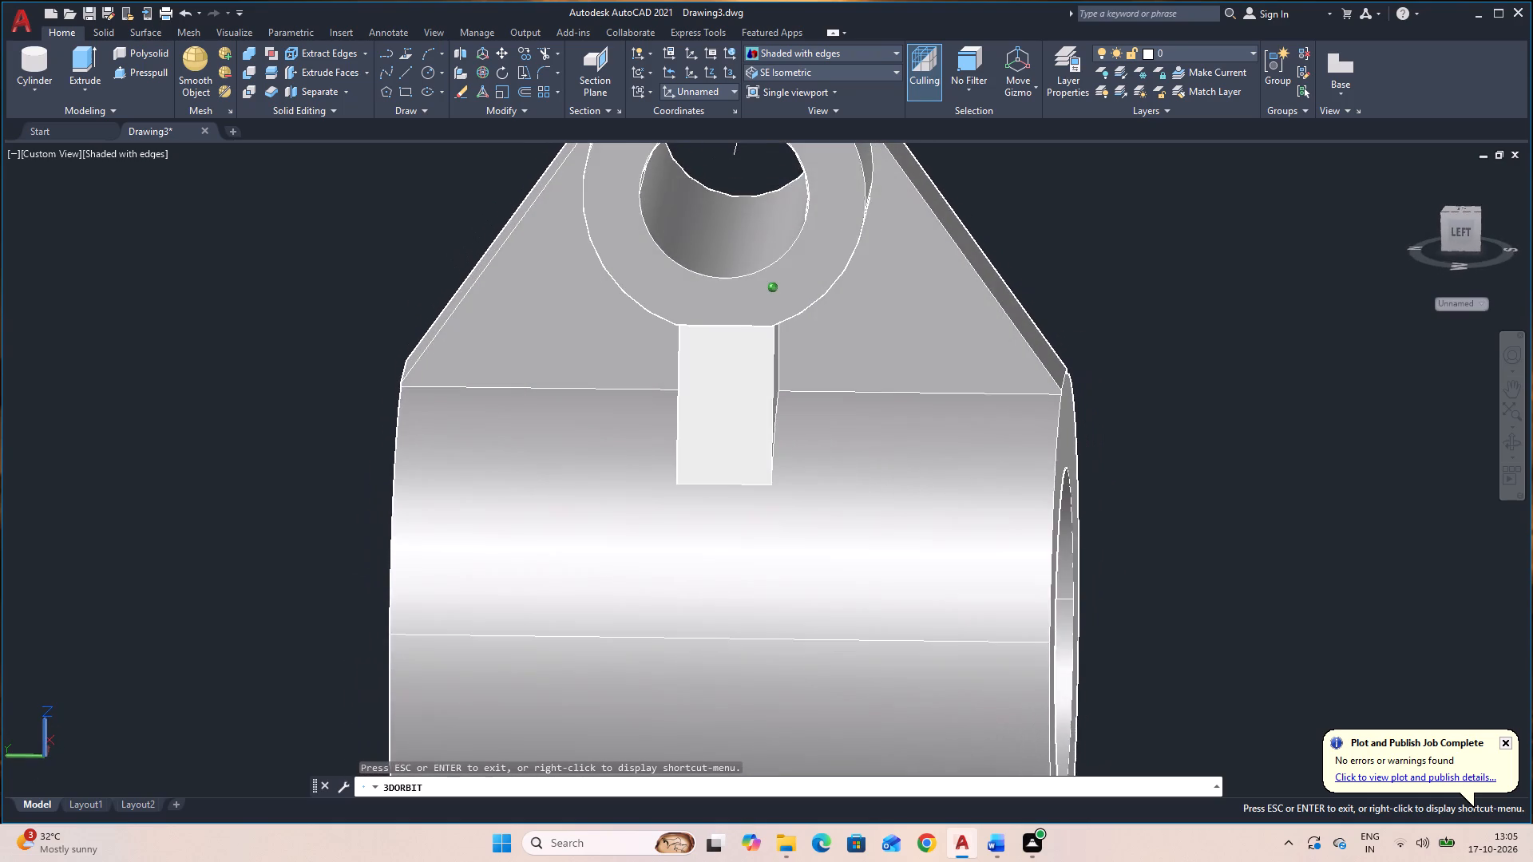
drag(1082, 493, 1088, 500)
middle_drag(1182, 461, 1191, 740)
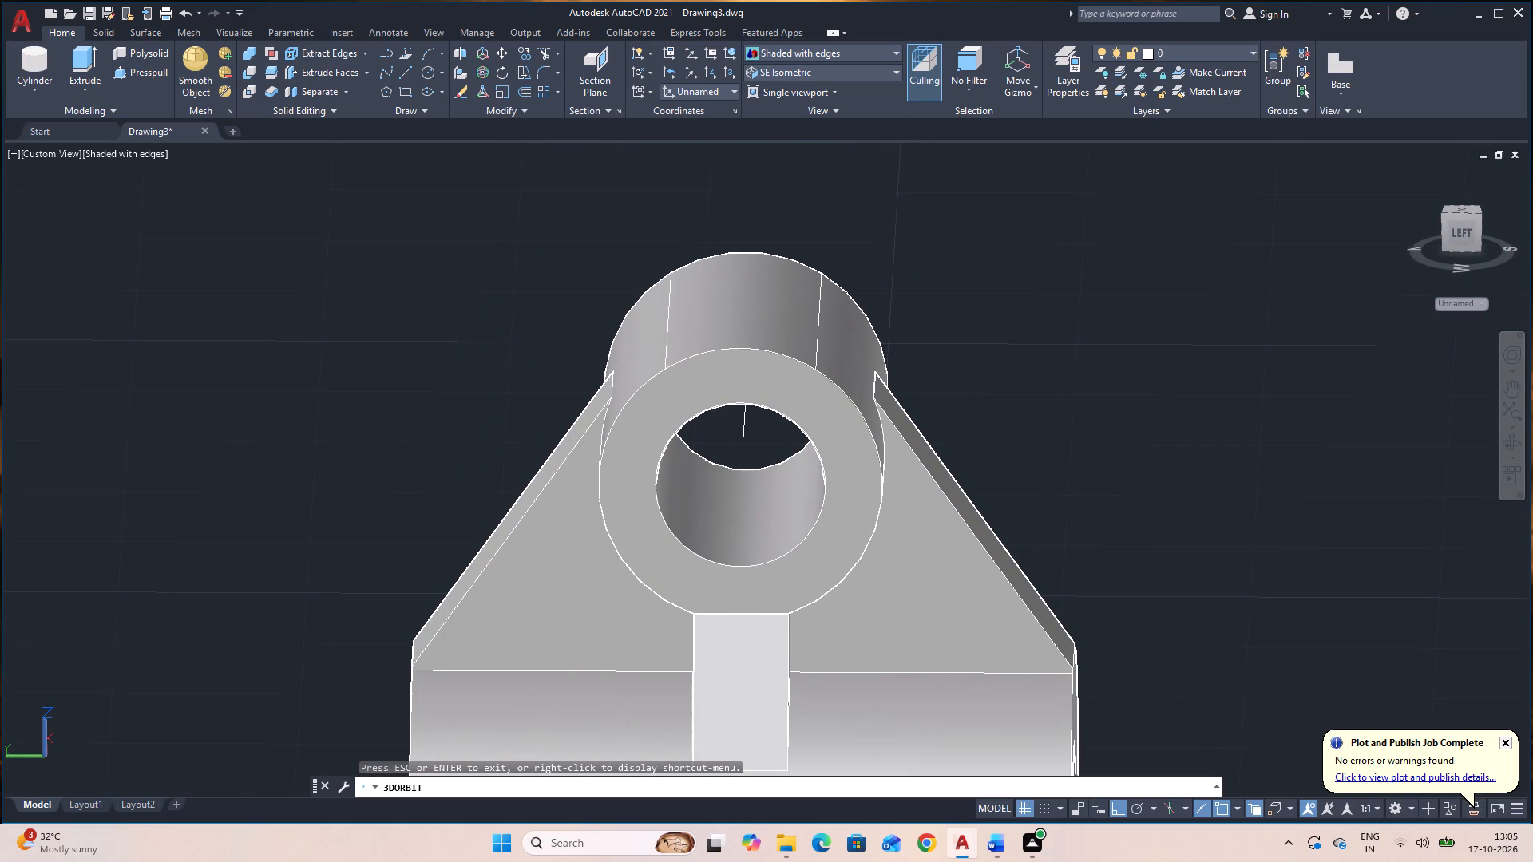
key(Escape)
middle_drag(1123, 465, 1048, 325)
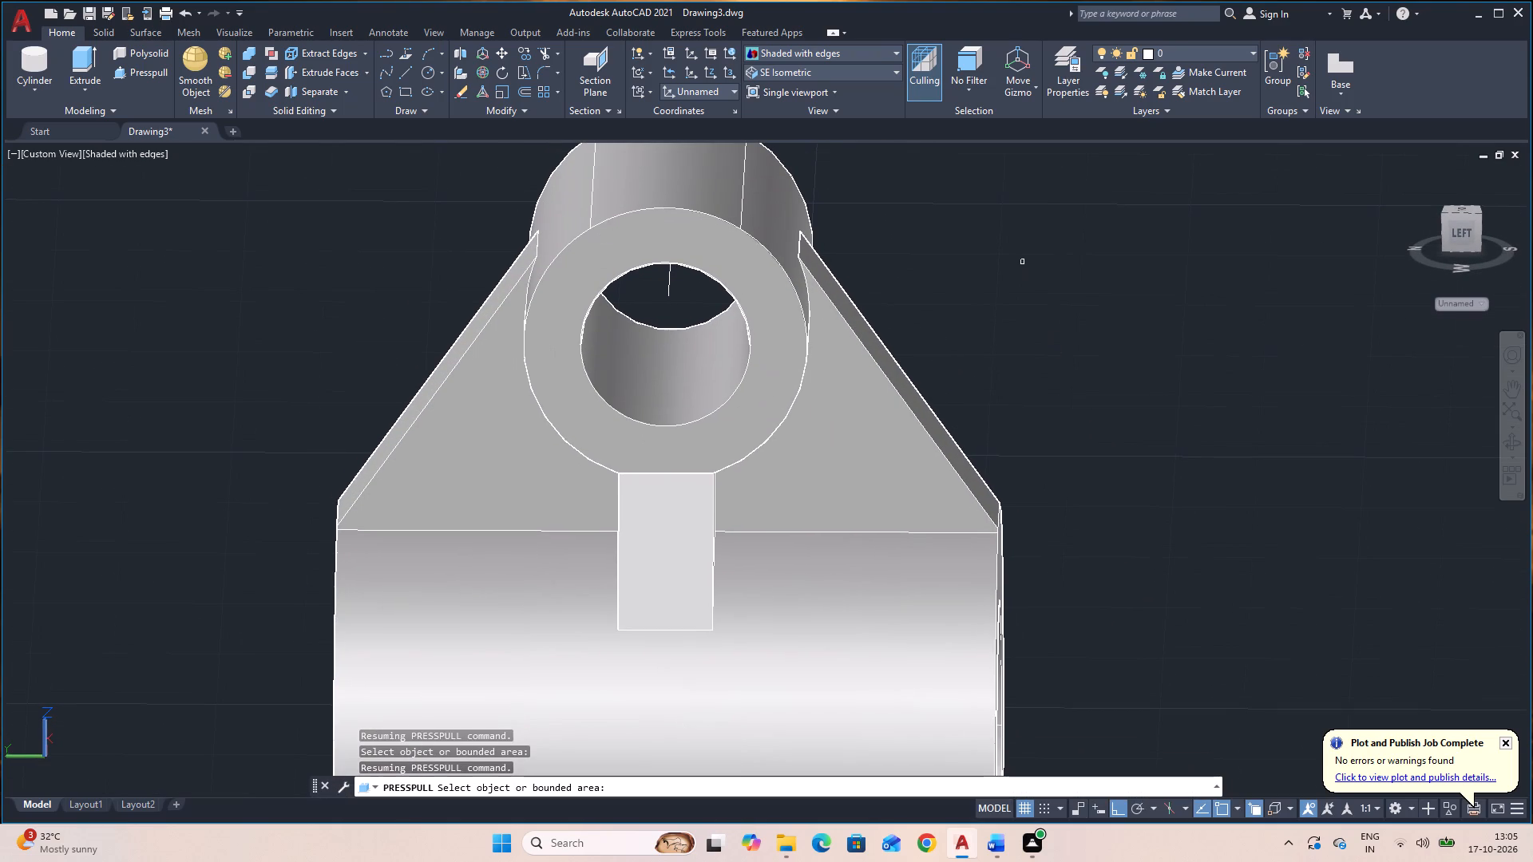
key(Escape)
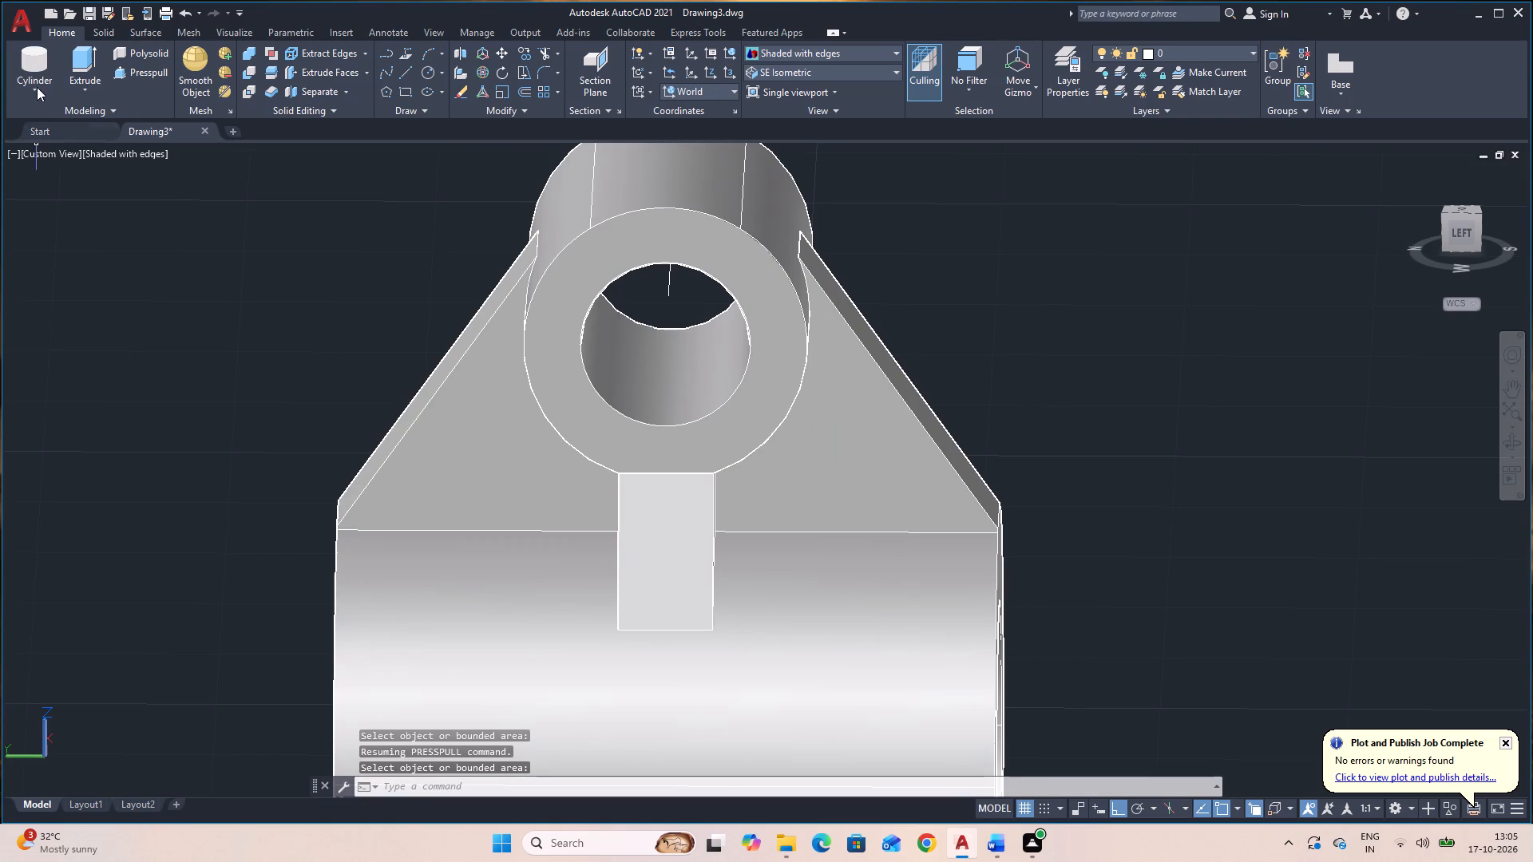
click(40, 89)
click(36, 152)
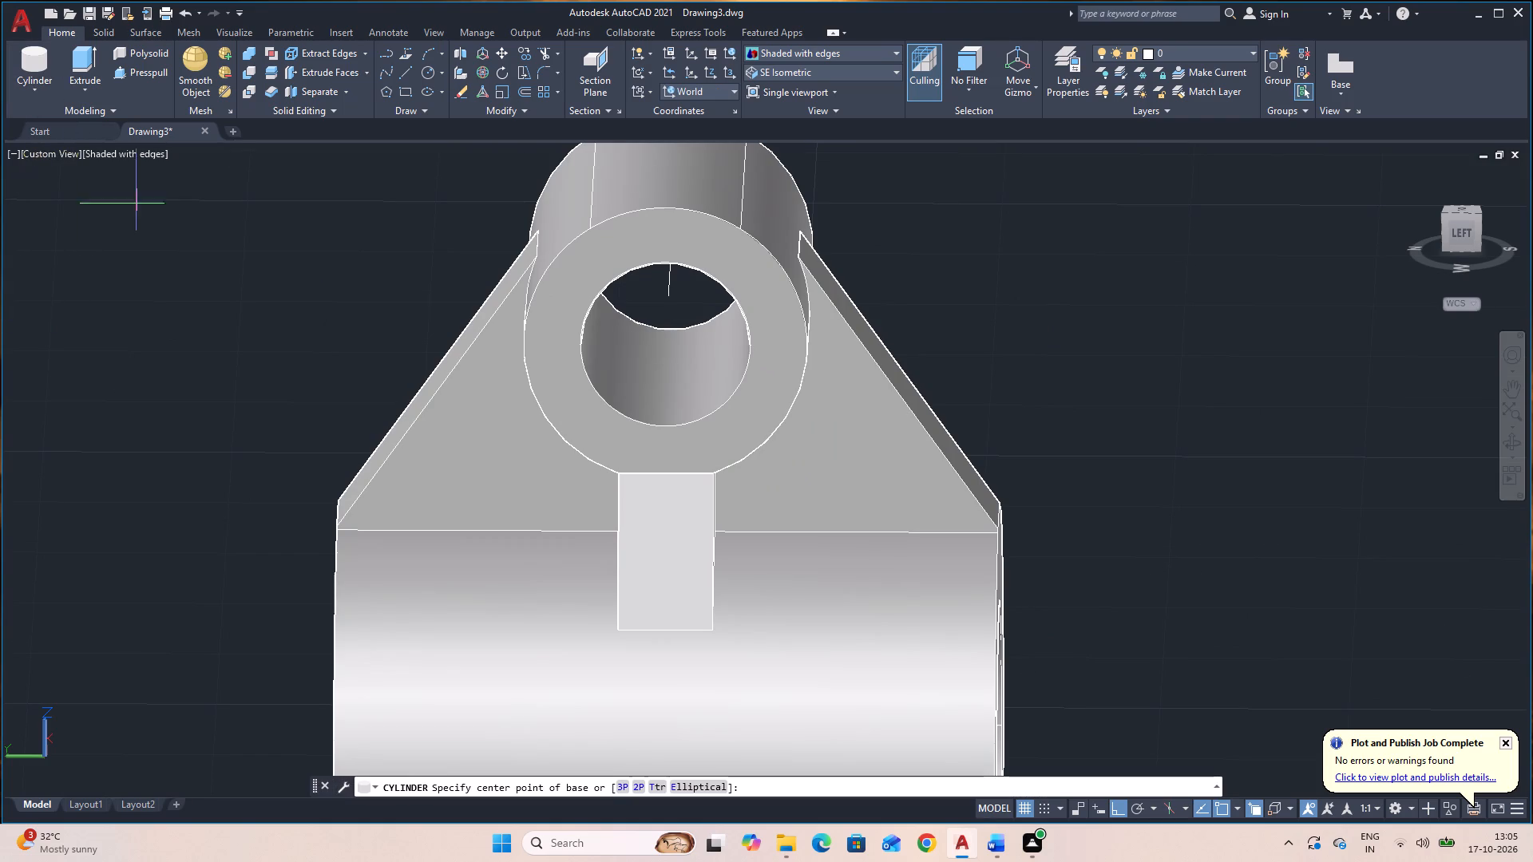
click(667, 349)
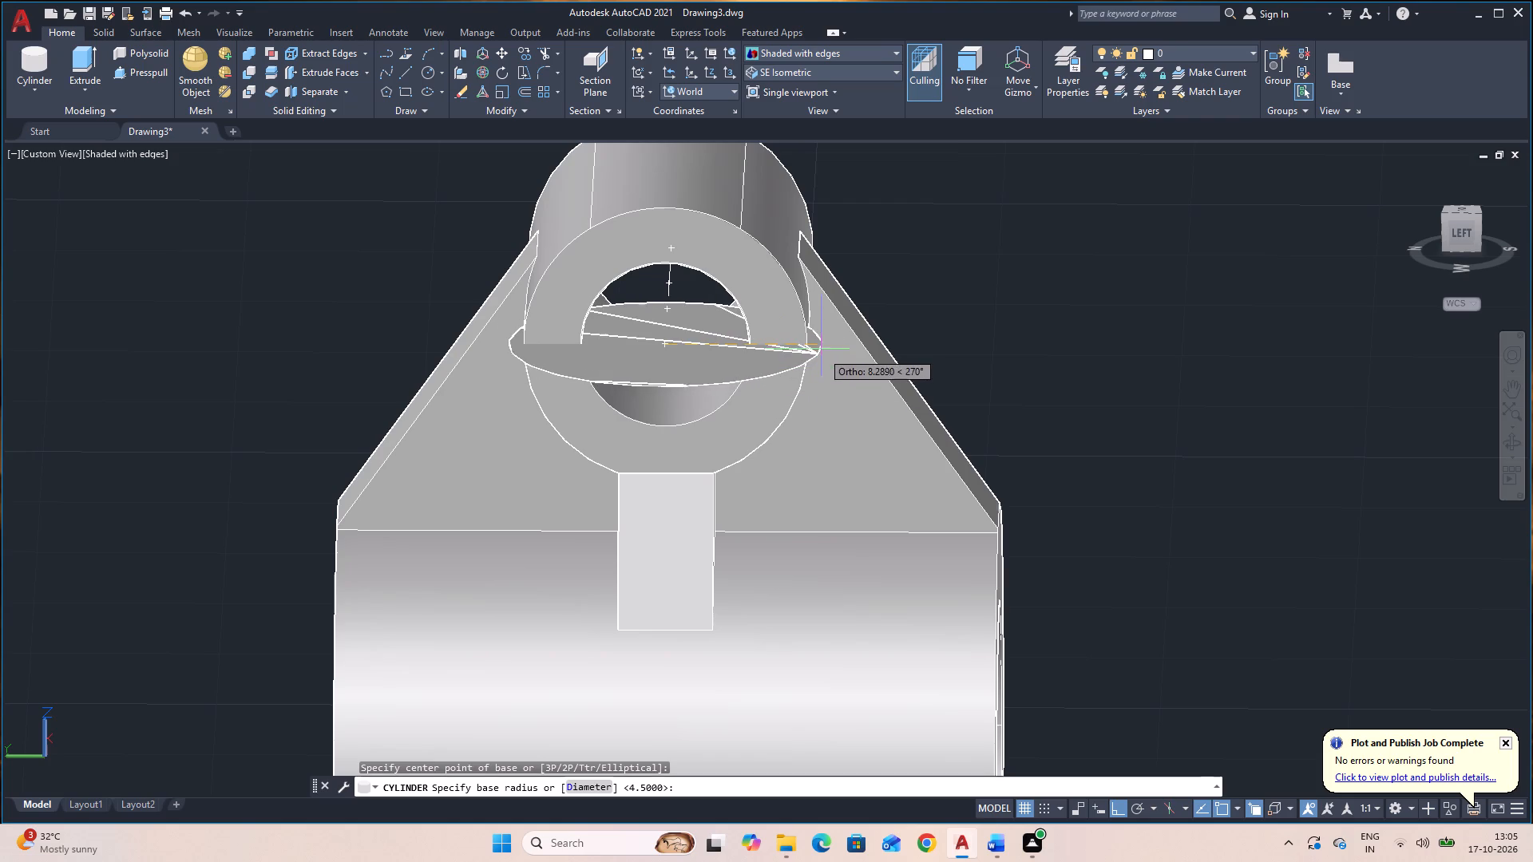
click(805, 343)
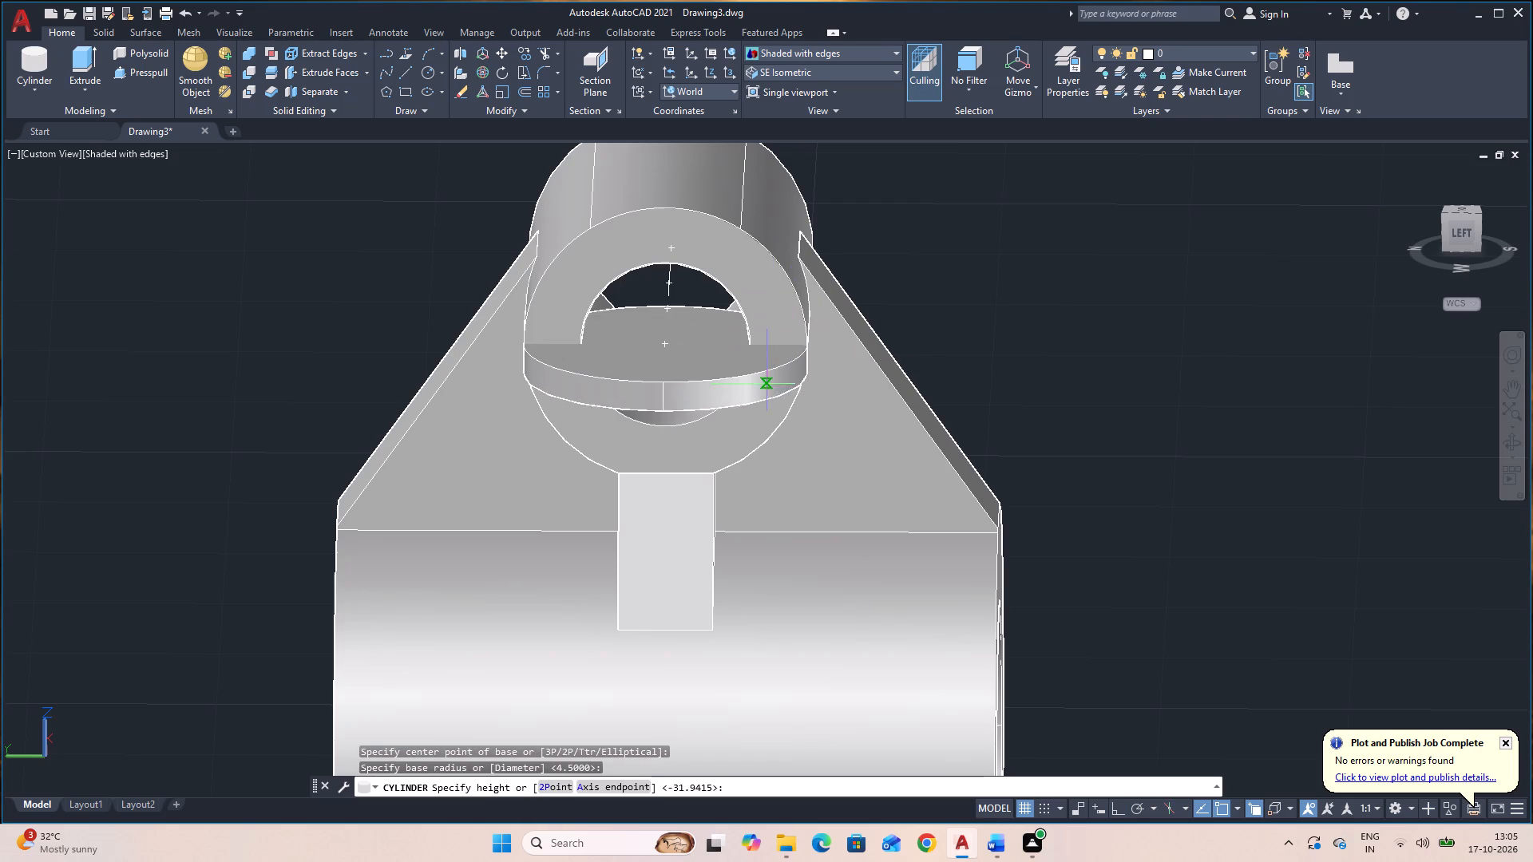
click(591, 787)
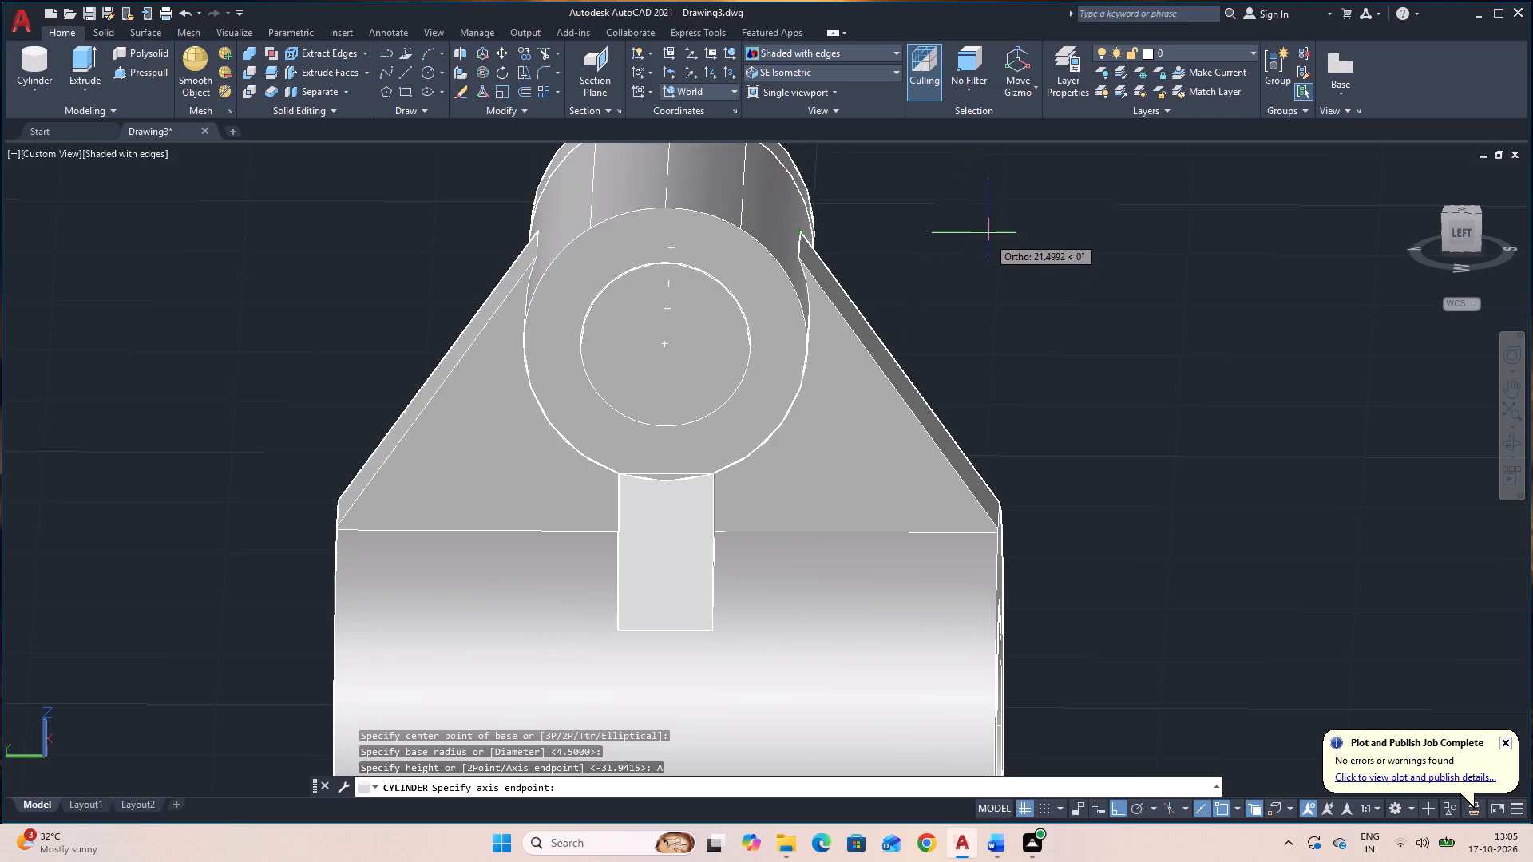
text(19)
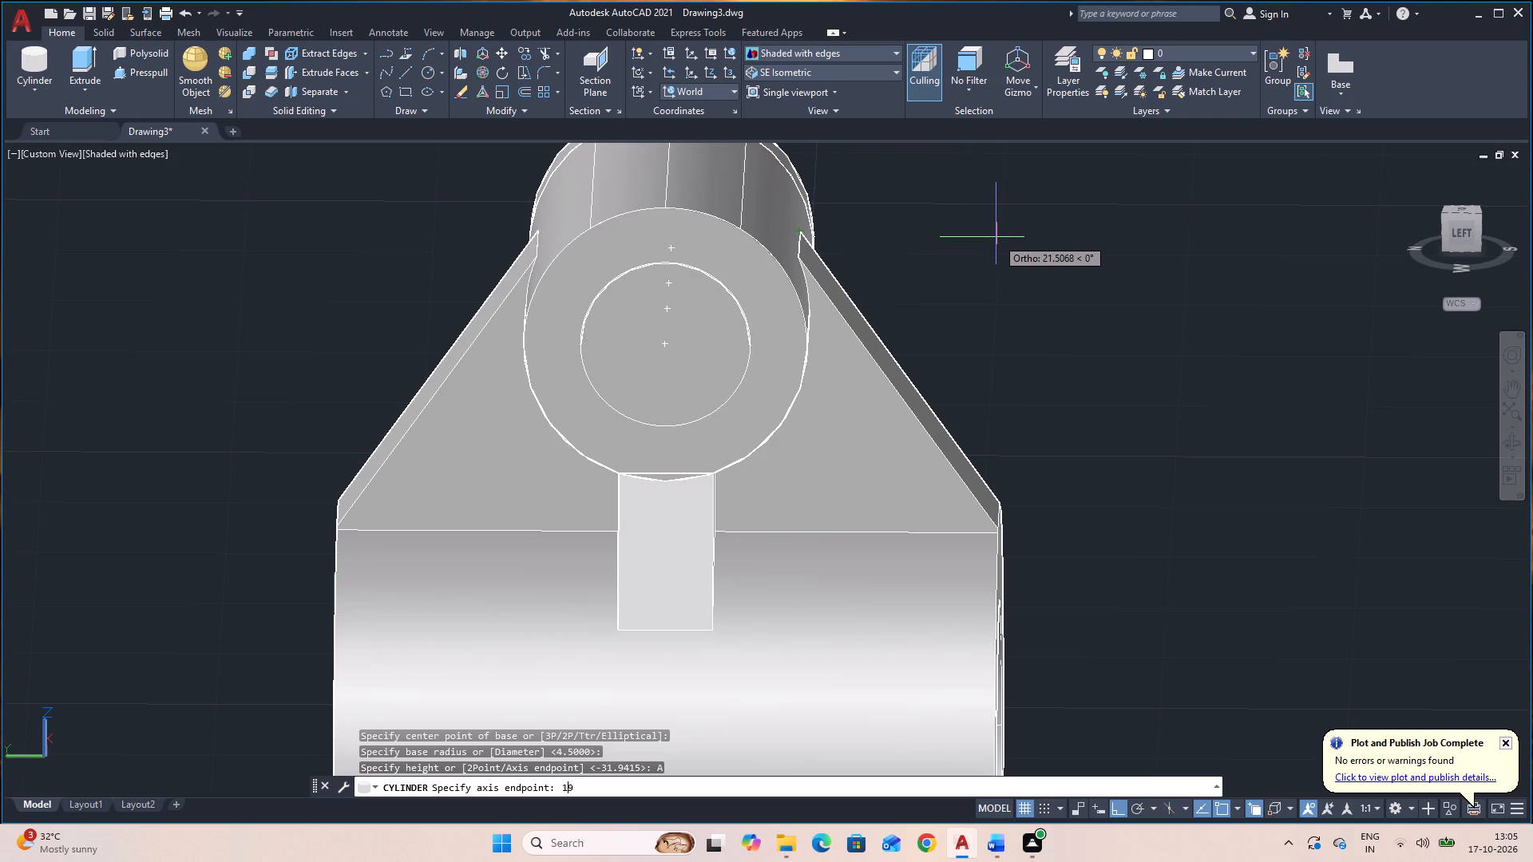
key(Return)
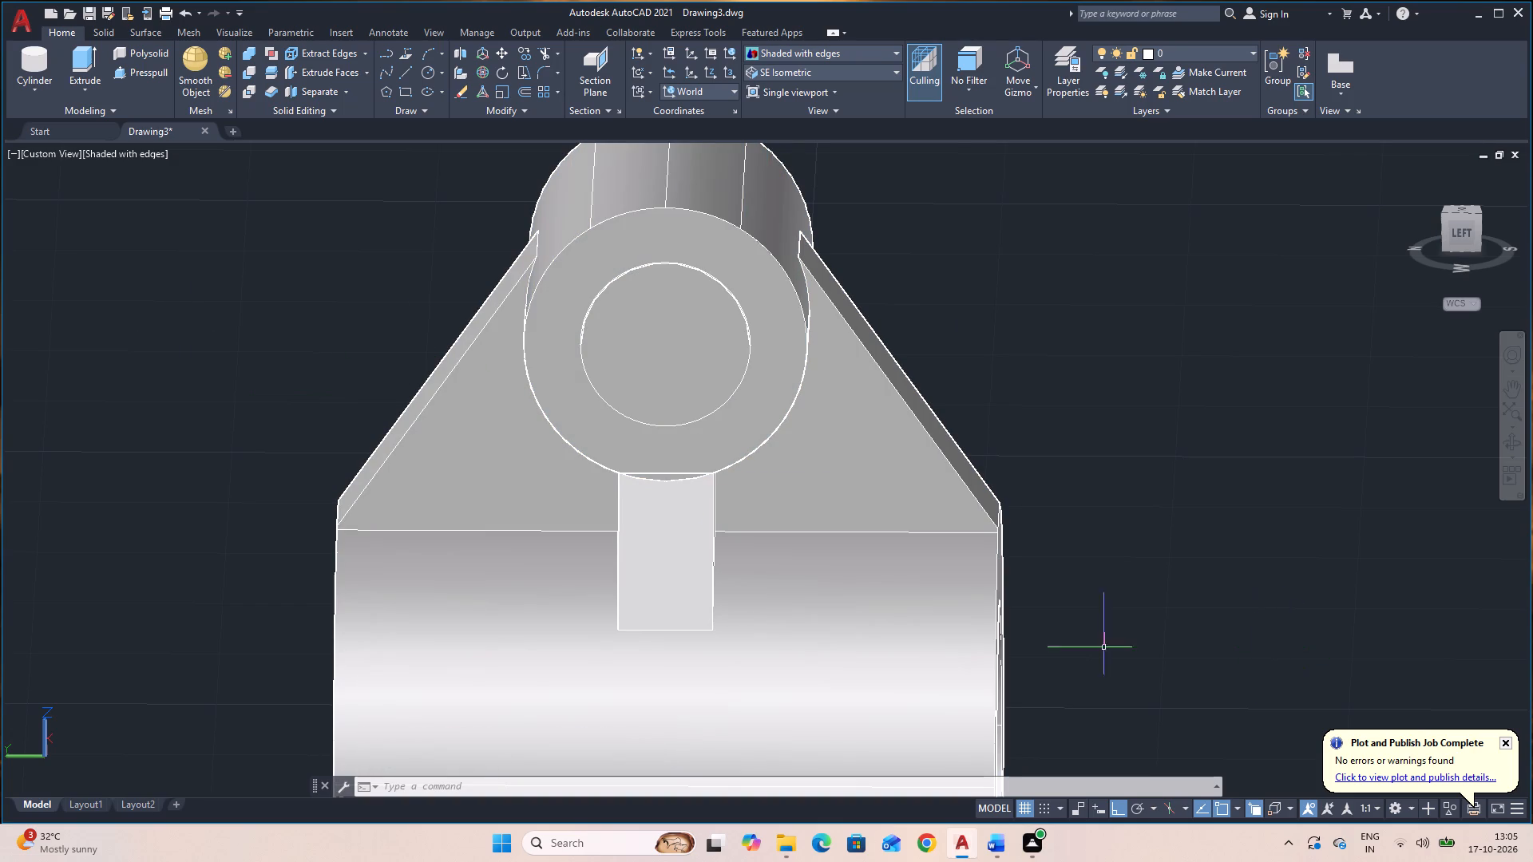
Union the new cylinder with the main cylinder, ribs, webs and cross cylinder using one selection of all the solids.
click(970, 668)
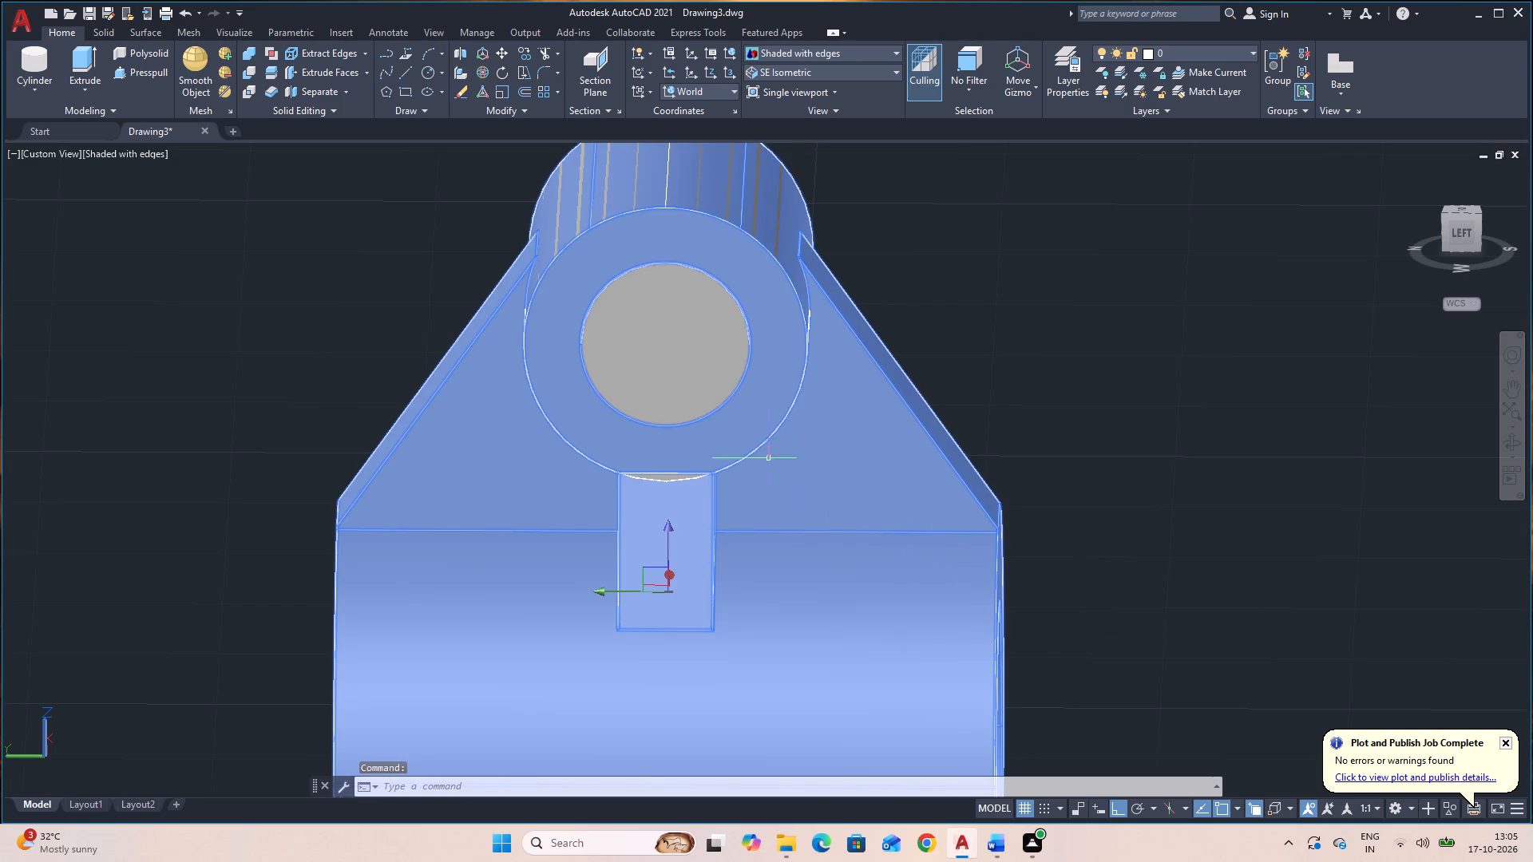
click(668, 397)
text(UNION)
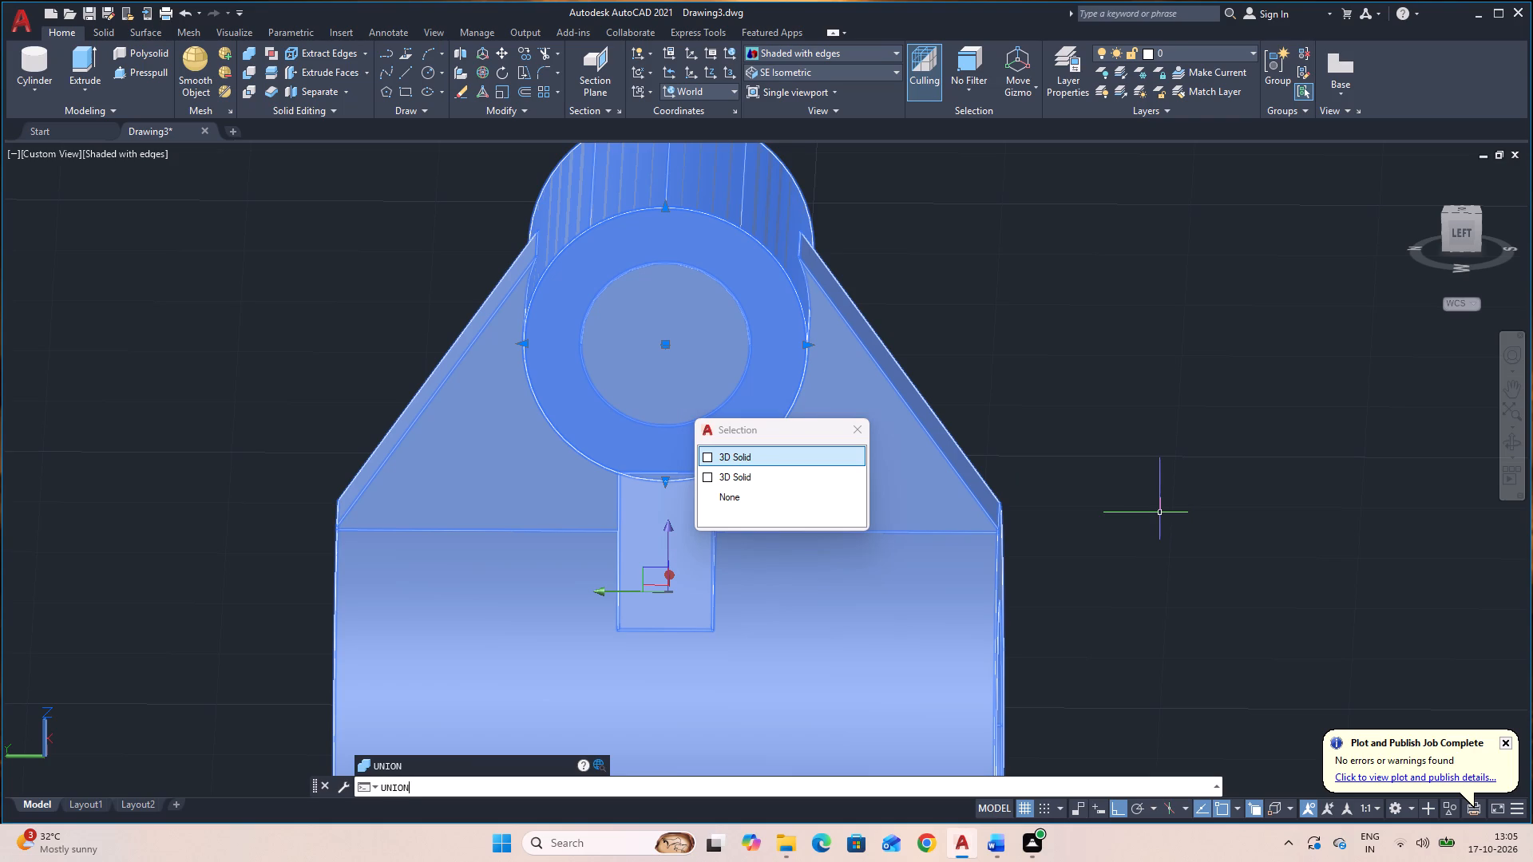
key(Return)
key(Return)
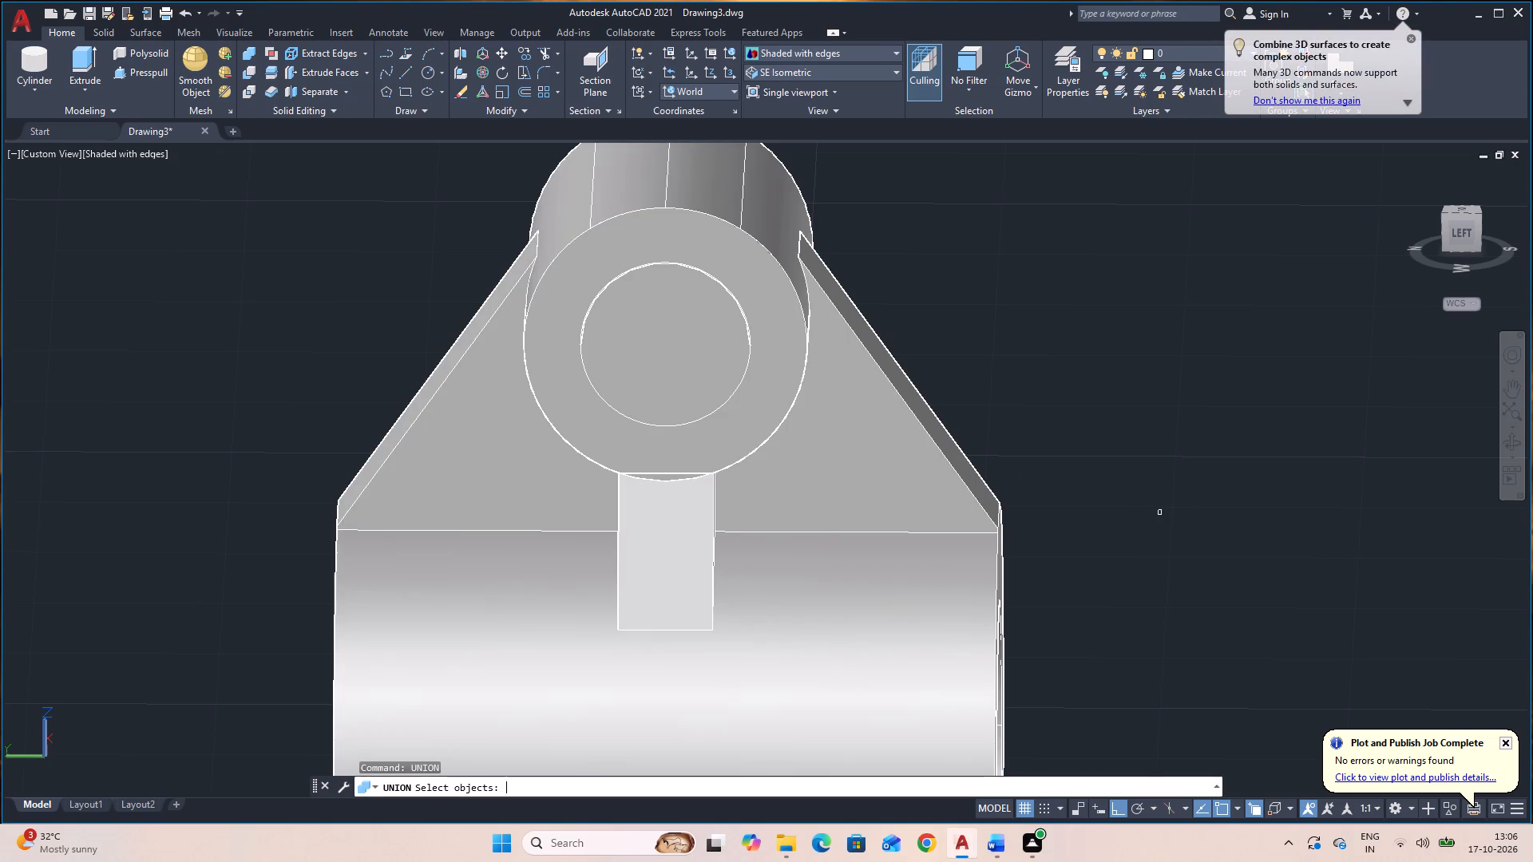
click(1119, 733)
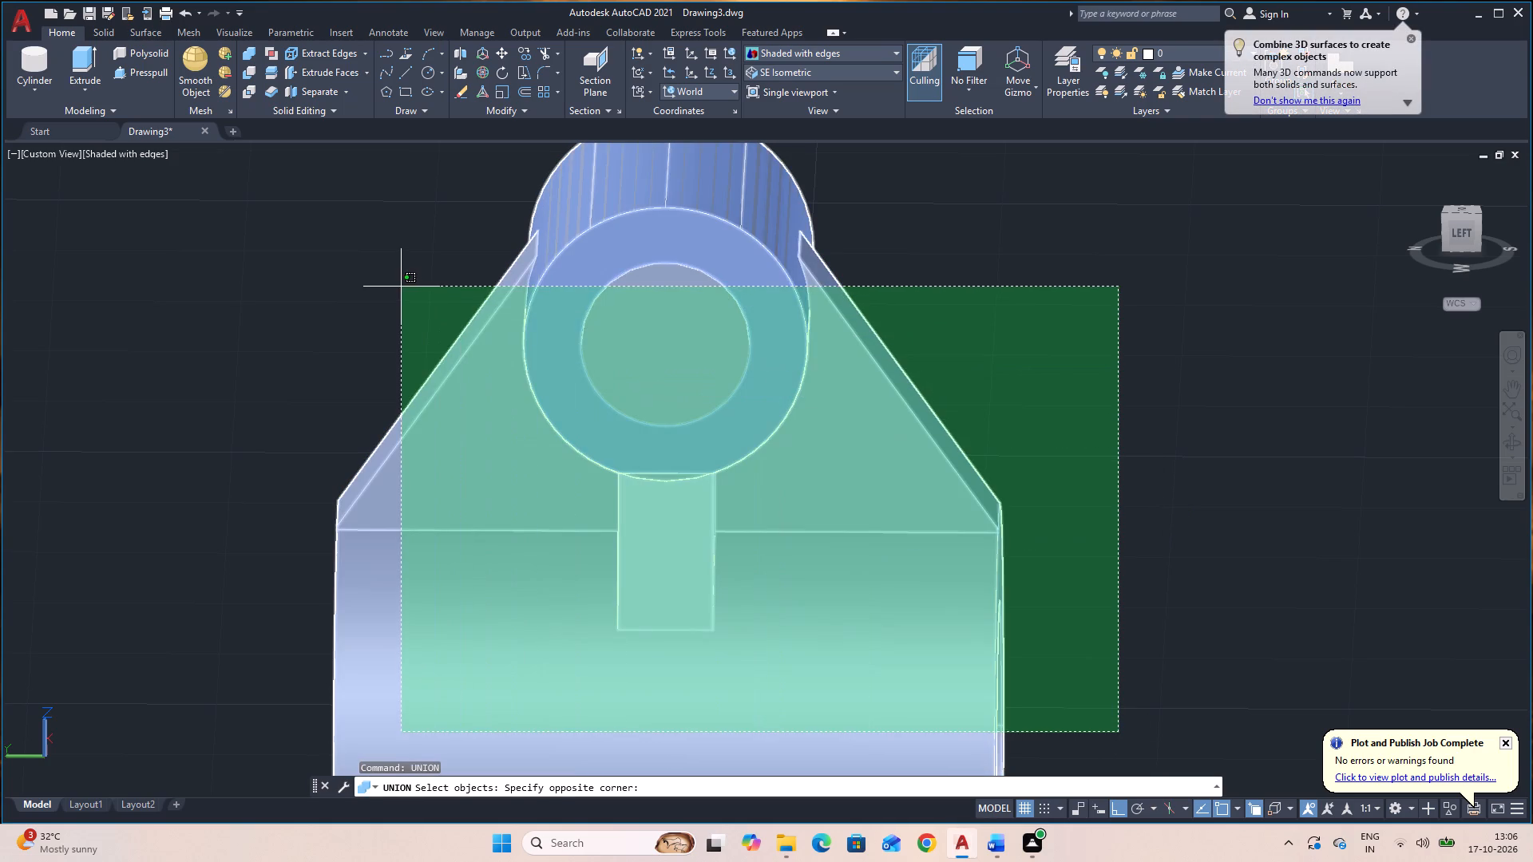
click(402, 287)
key(Return)
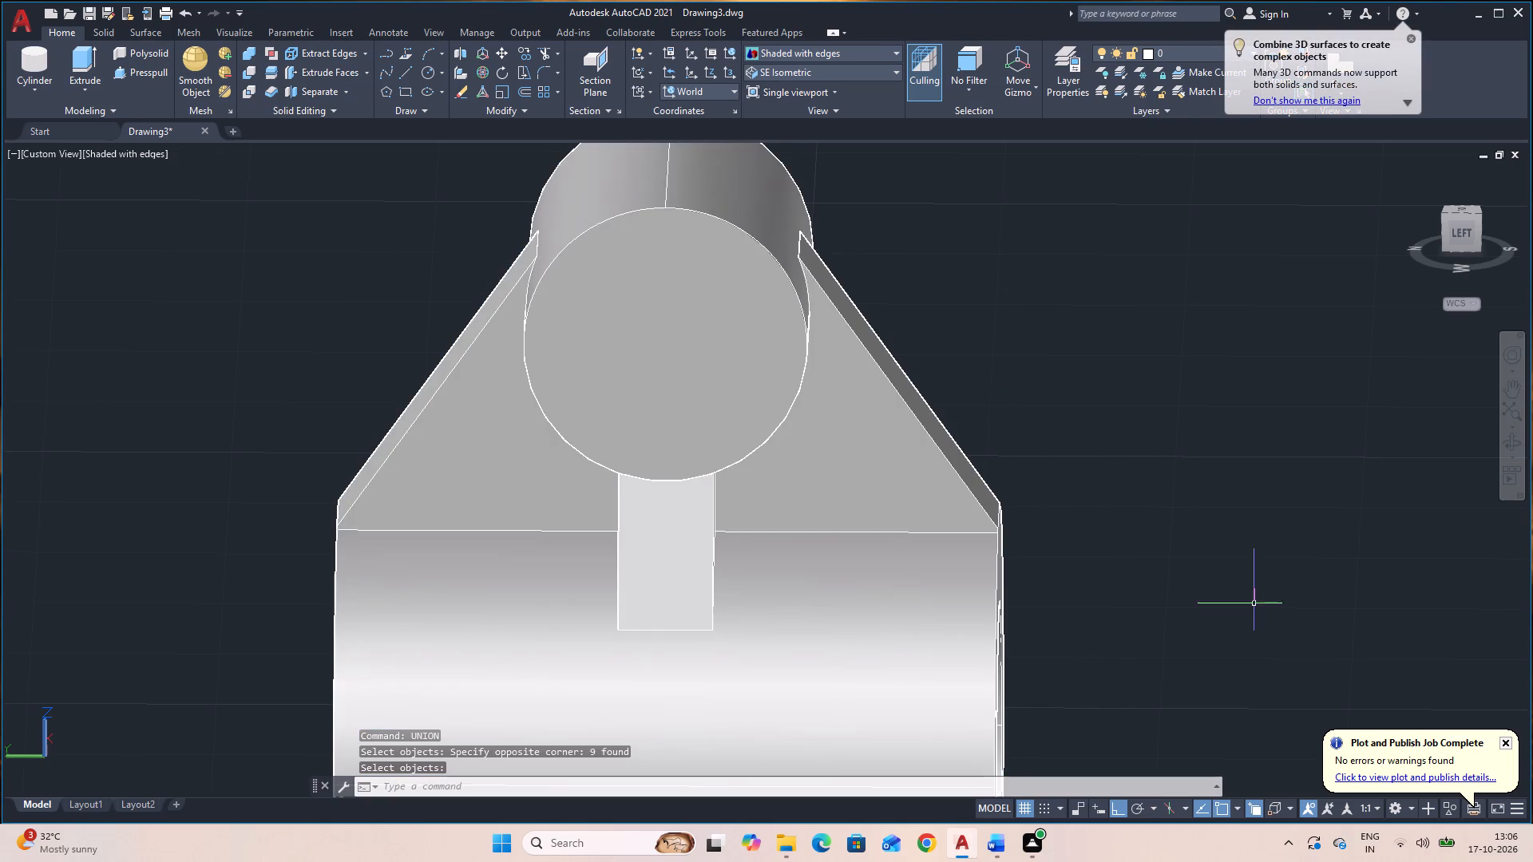
Select the united part to check that it is one solid, and clear the selection.
click(777, 547)
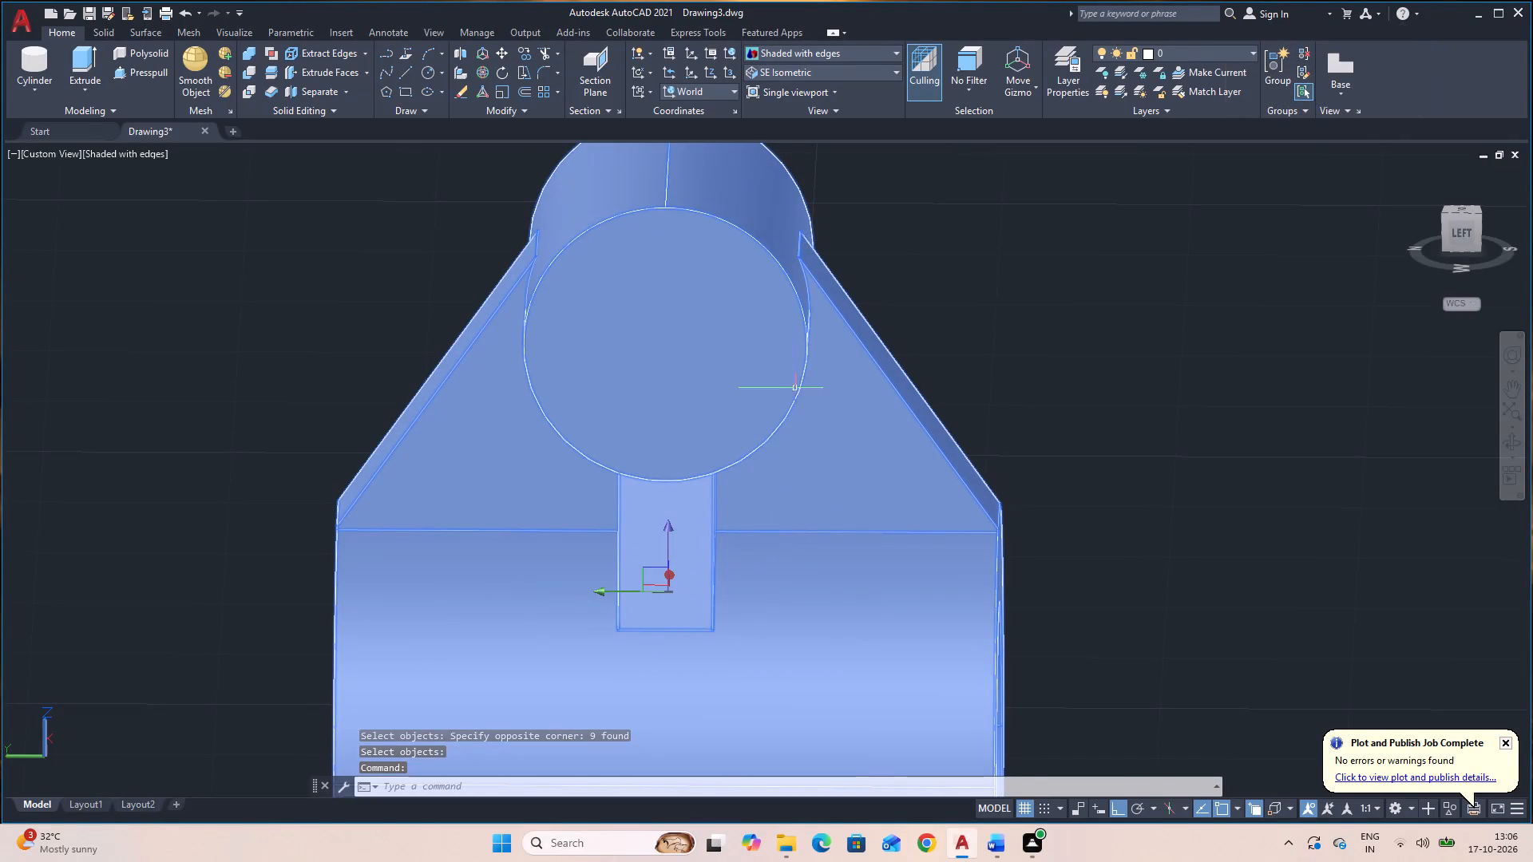
key(Escape)
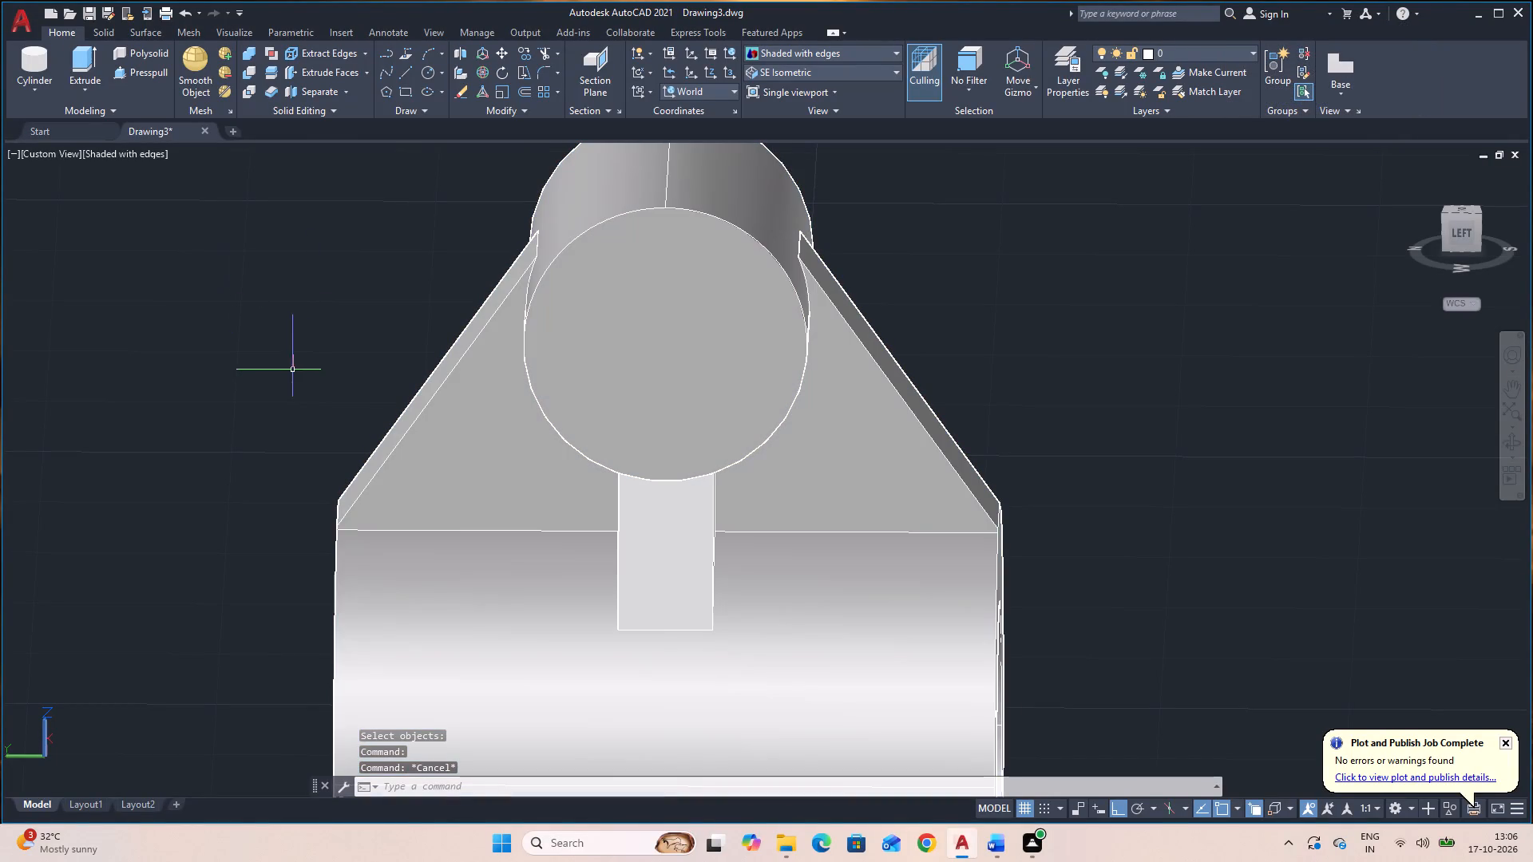
Create a diameter 9 cylinder centred on the cross cylinder's end face, with the axis endpoint 19 units along its length.
click(30, 61)
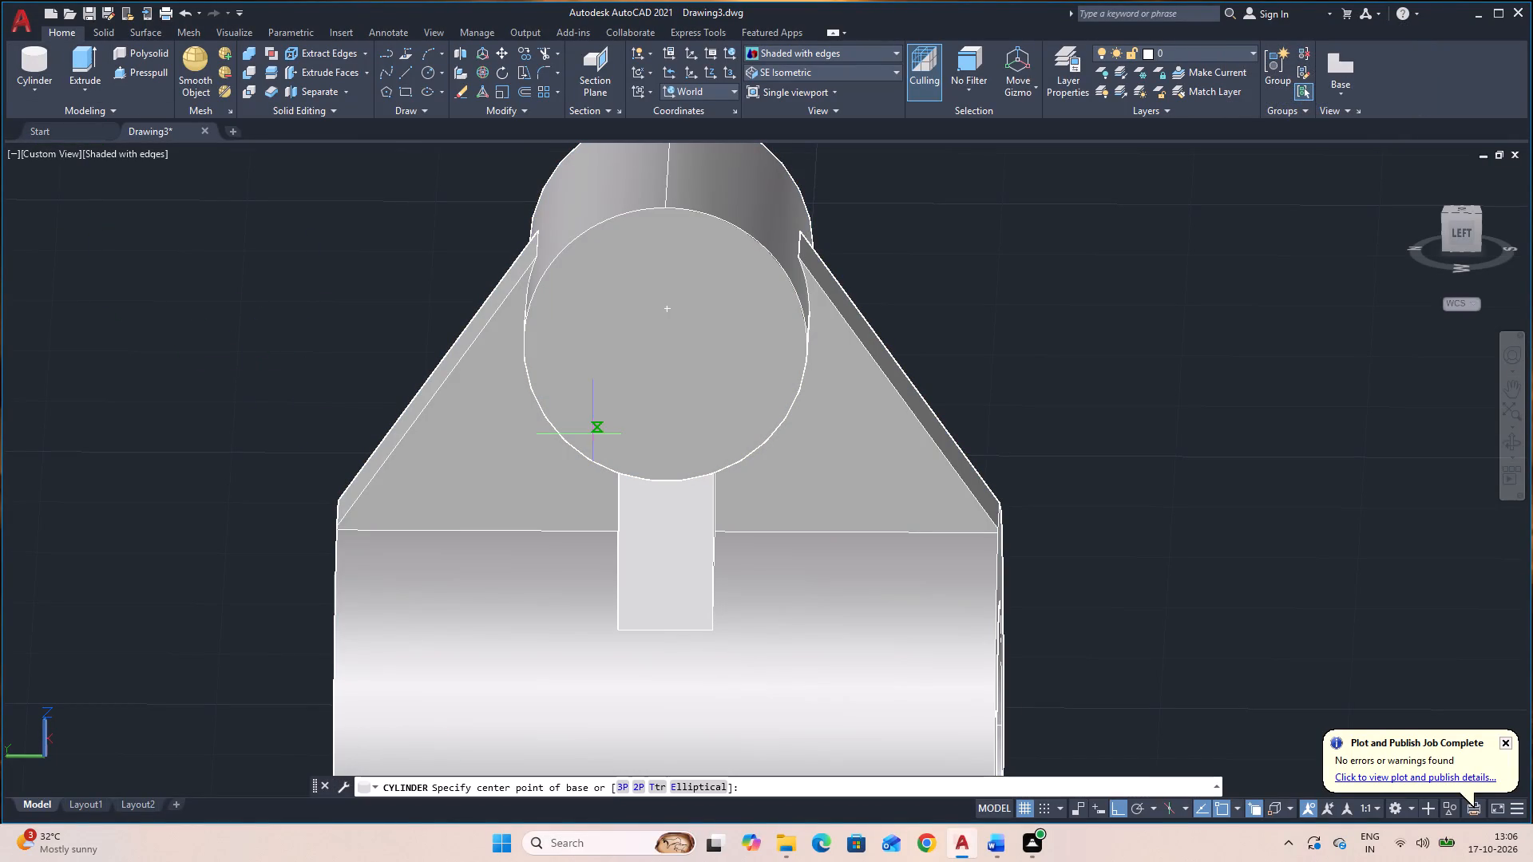
click(667, 350)
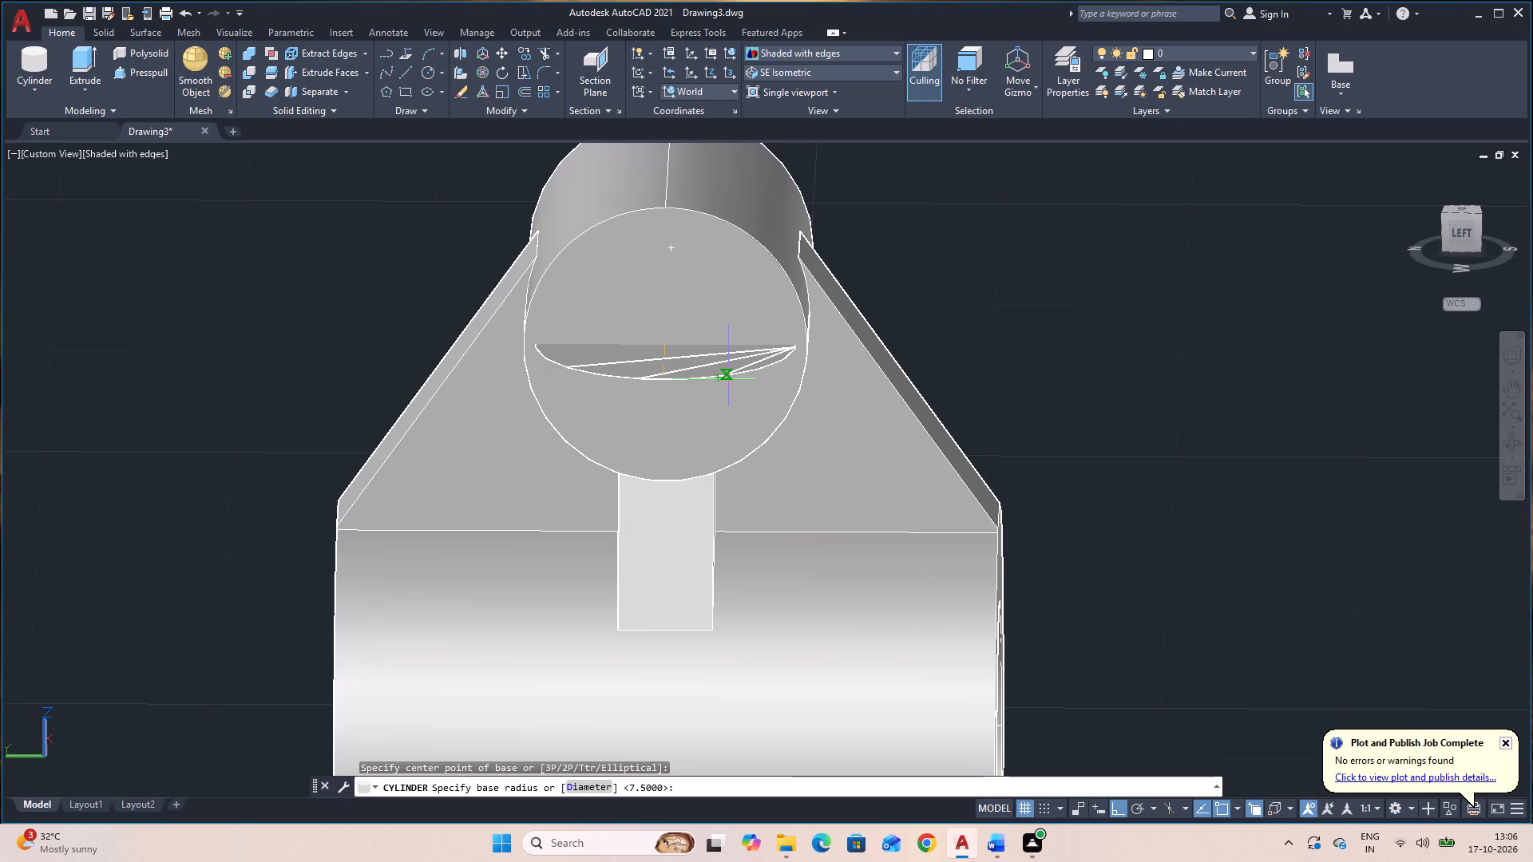
text(D)
key(space)
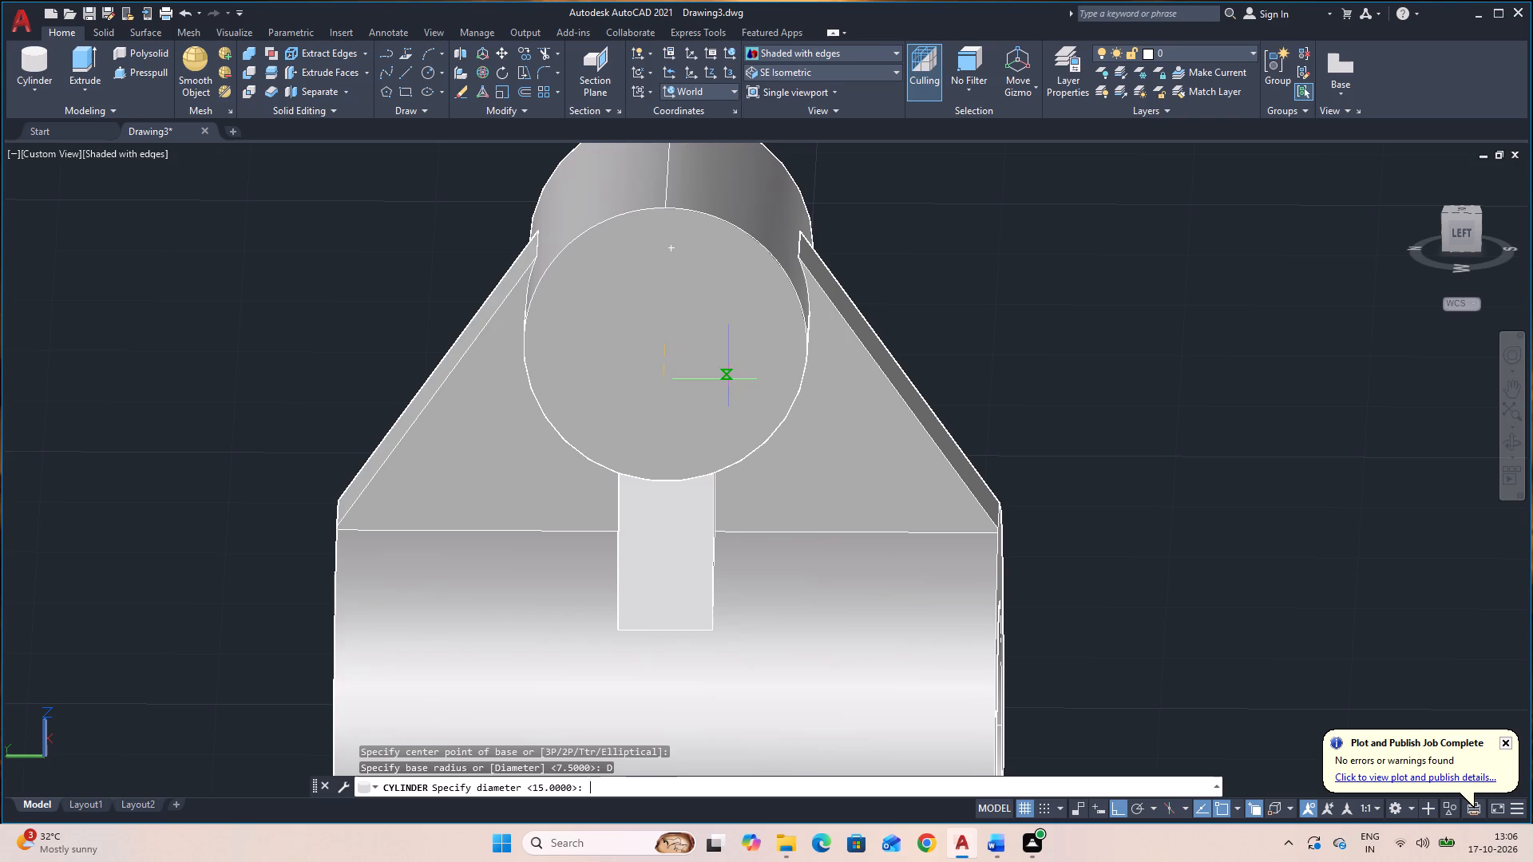
key(9)
key(Return)
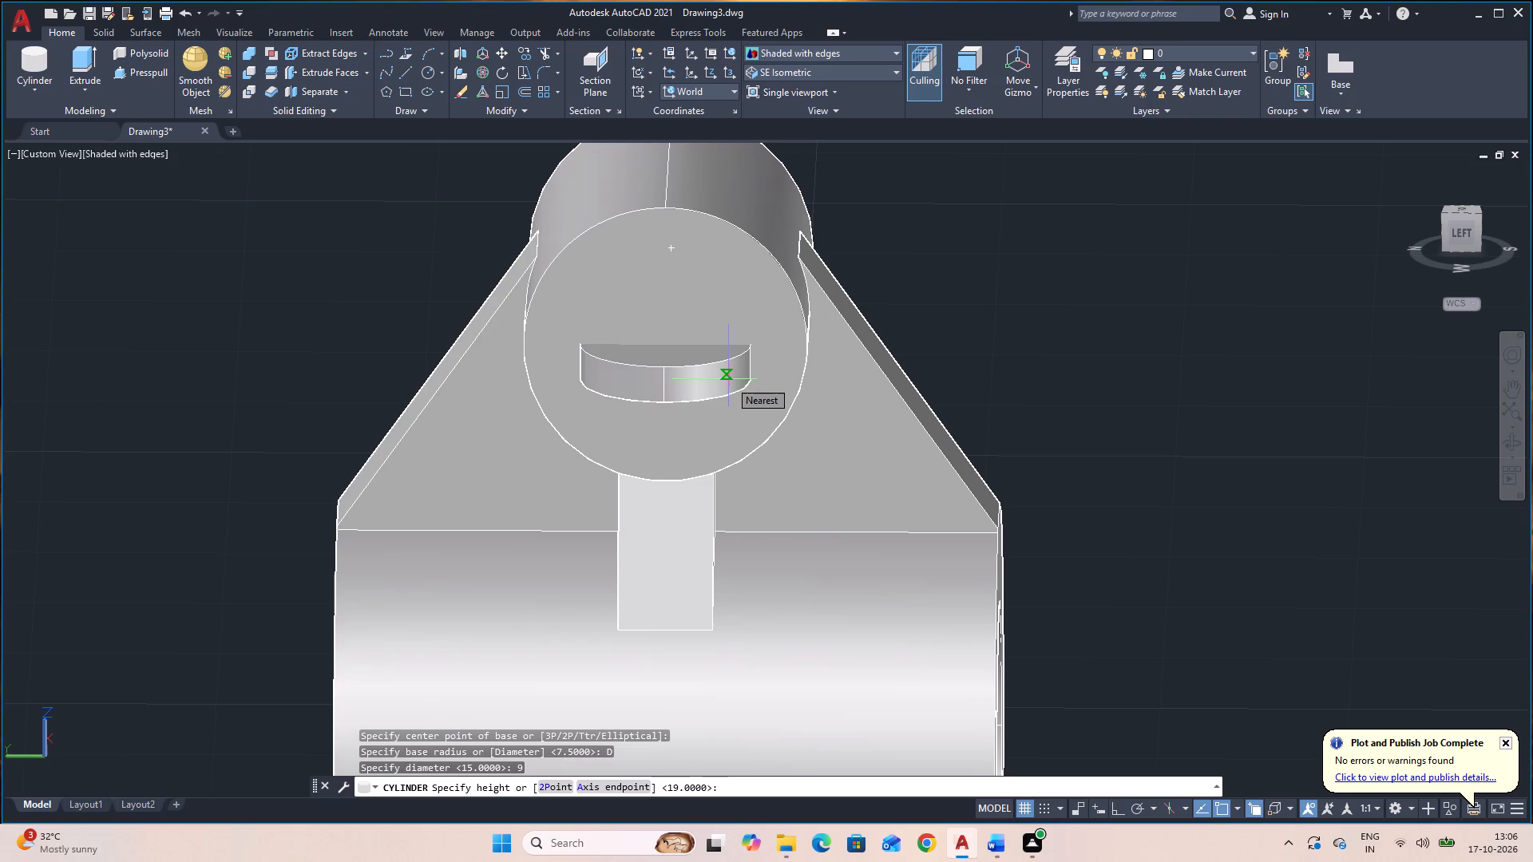
click(613, 786)
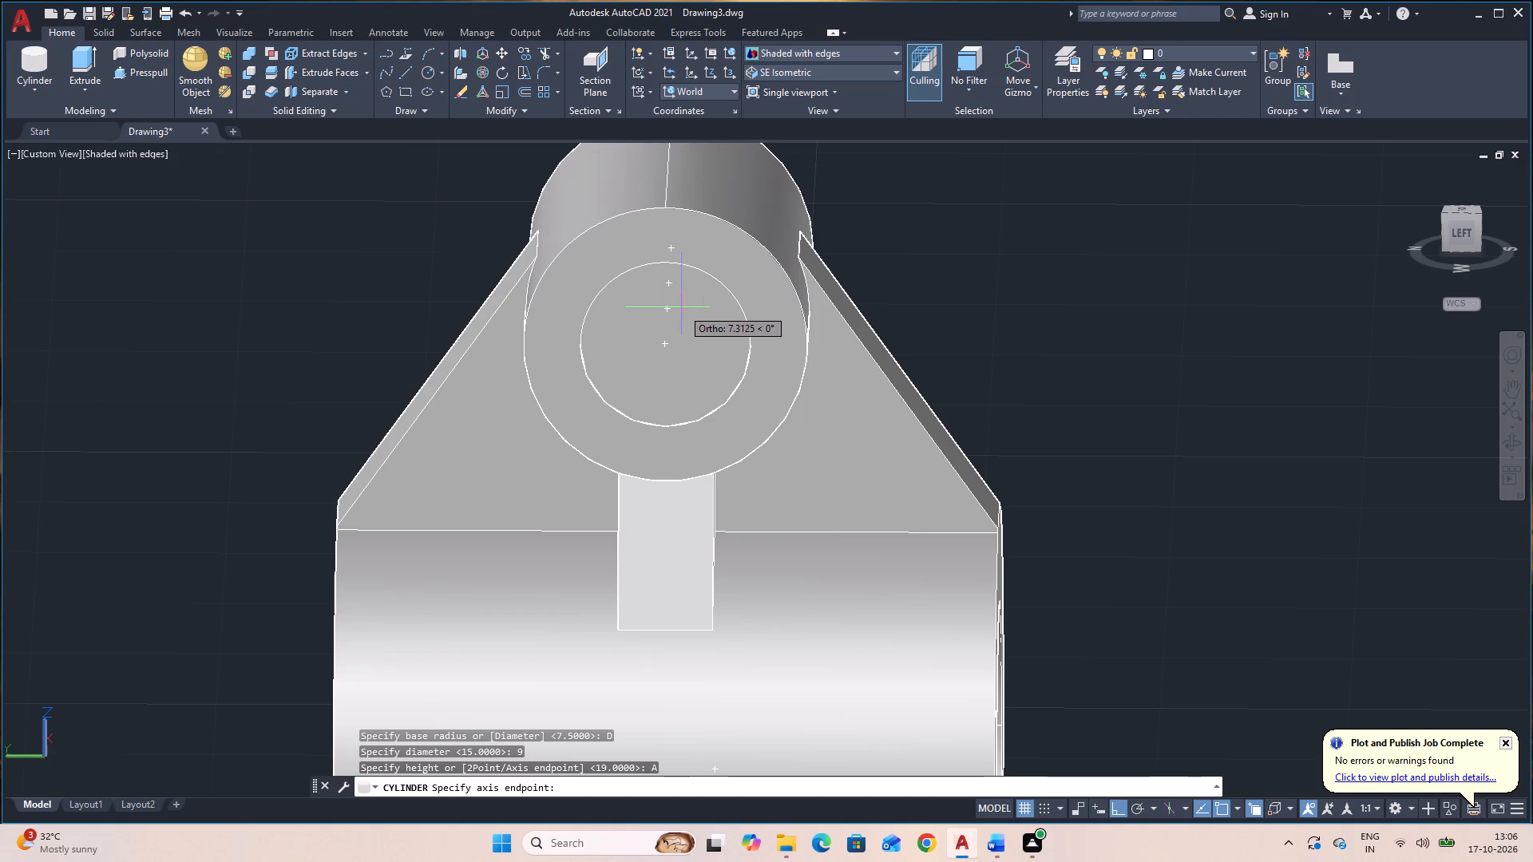
text(19)
key(Return)
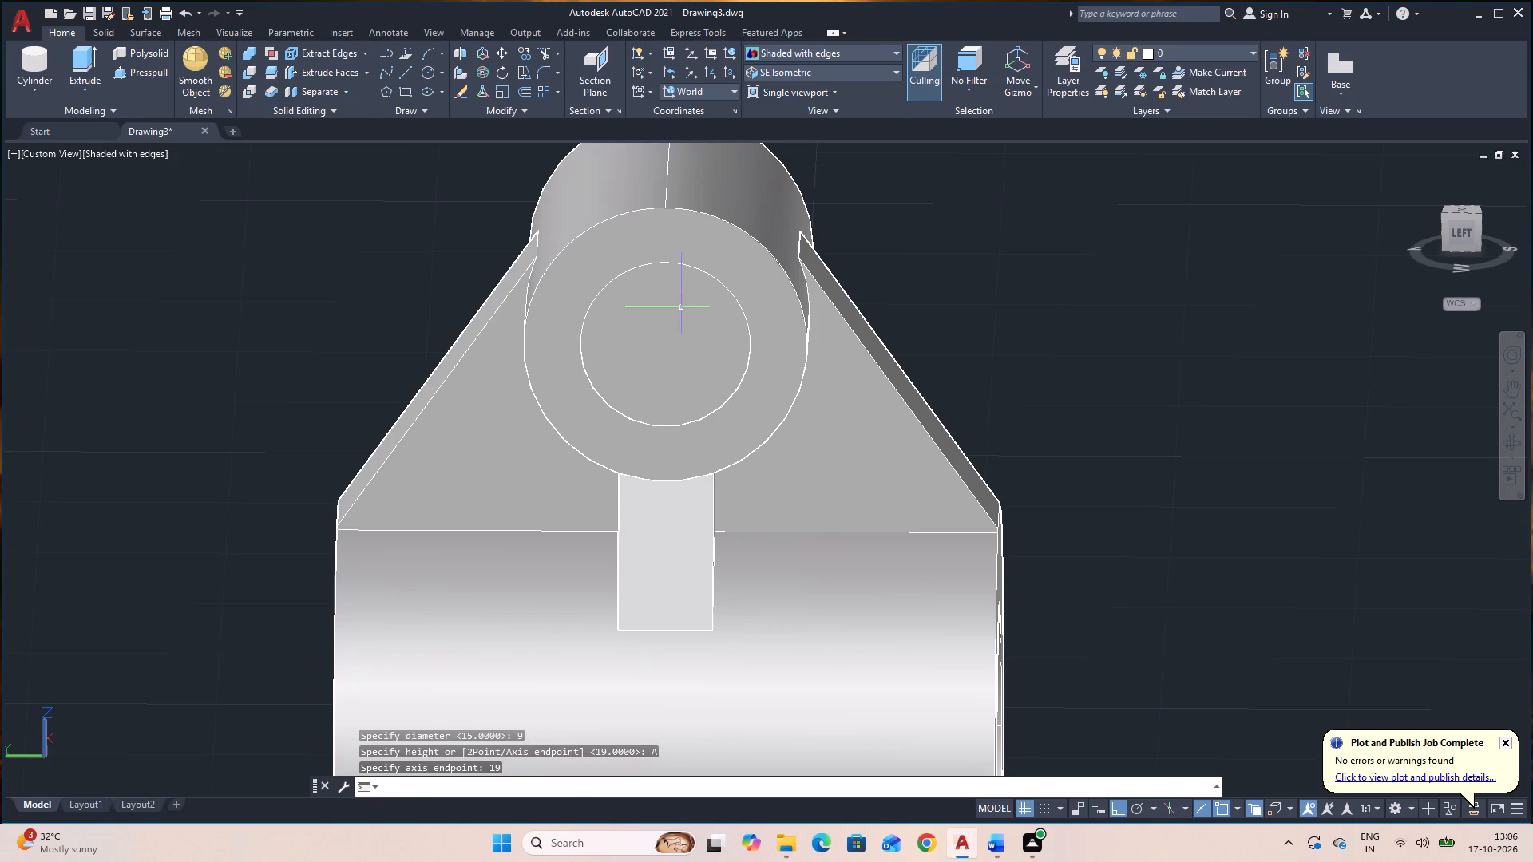
click(846, 644)
key(Escape)
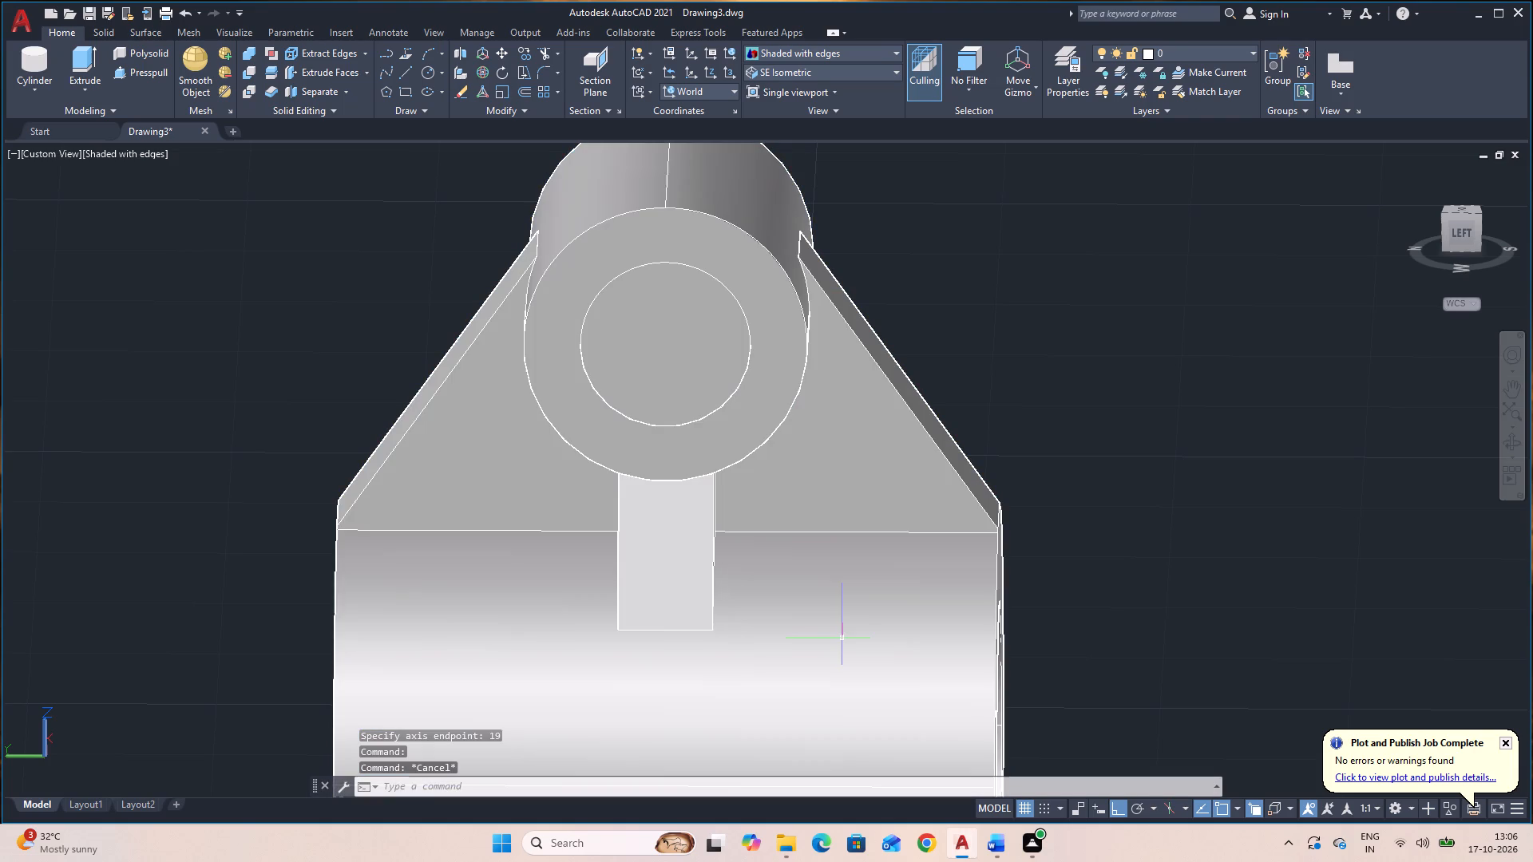
Subtract the diameter 9 cylinder from the united part to bore through the cross cylinder.
key(s)
key(u)
key(space)
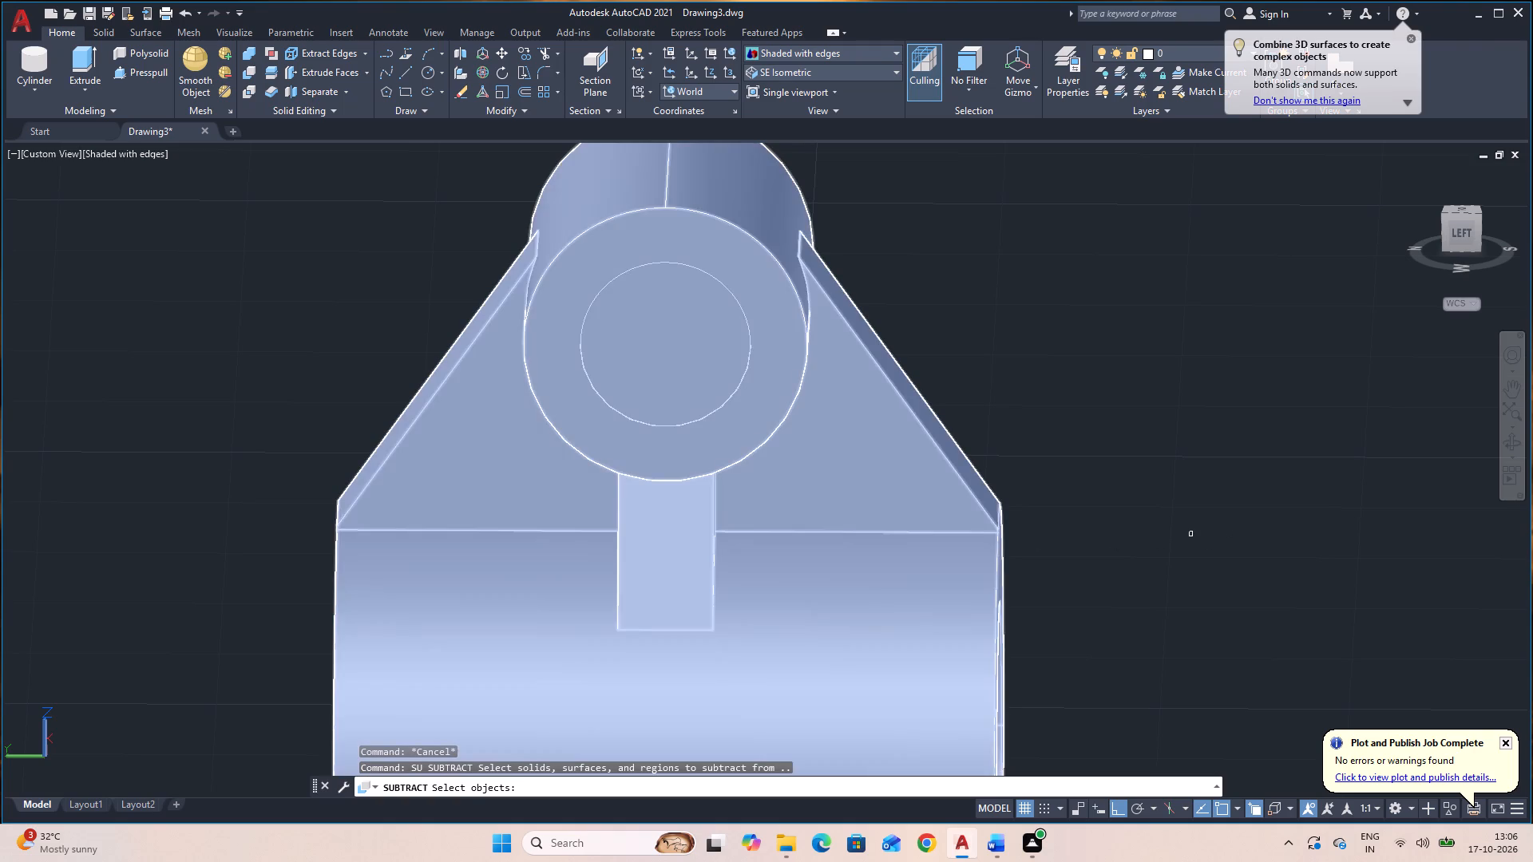
key(space)
key(space)
click(933, 557)
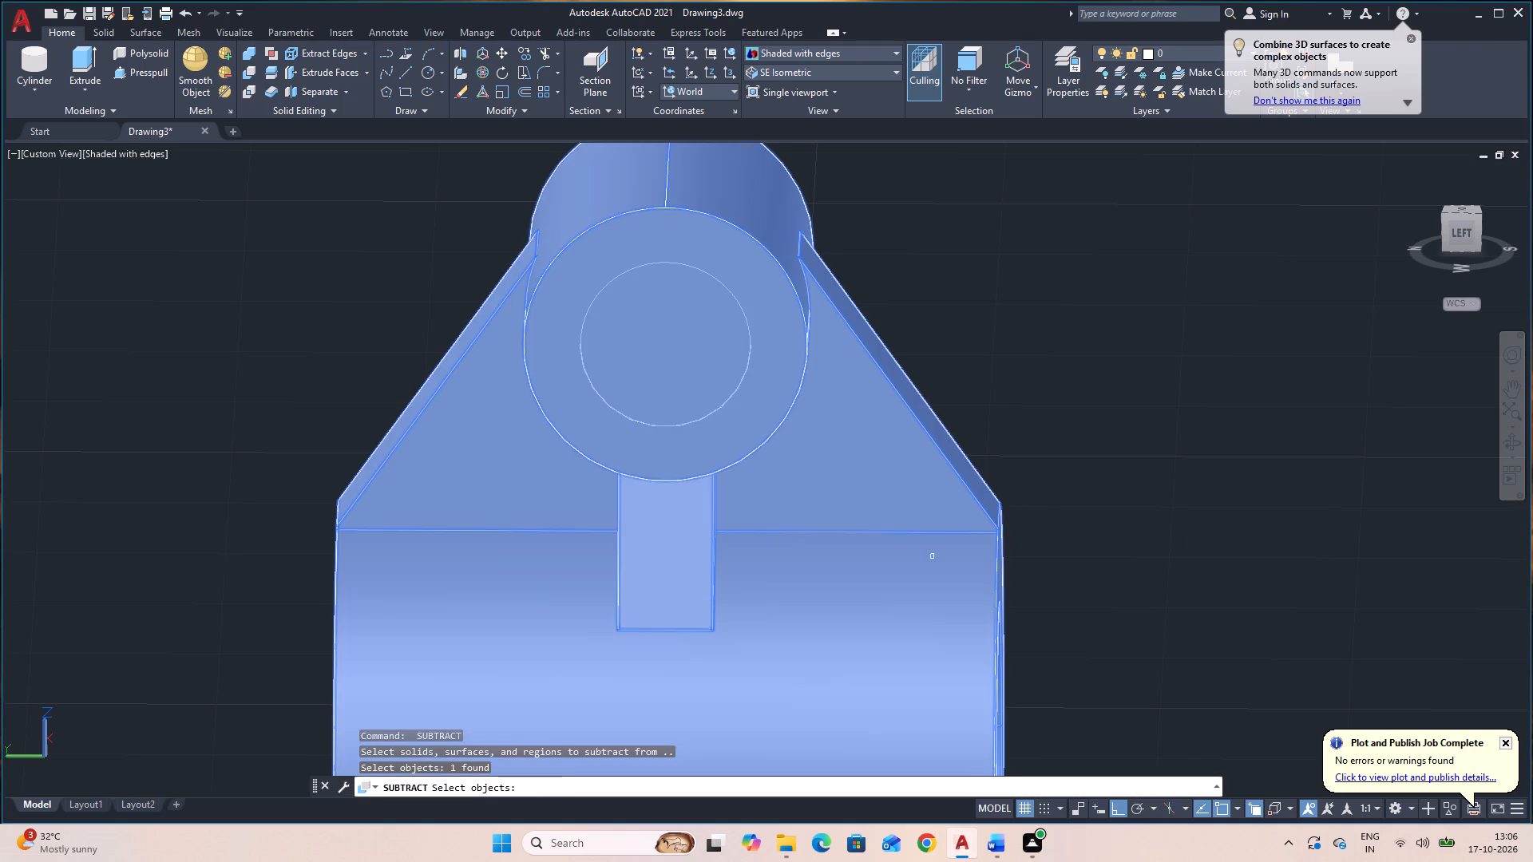
key(space)
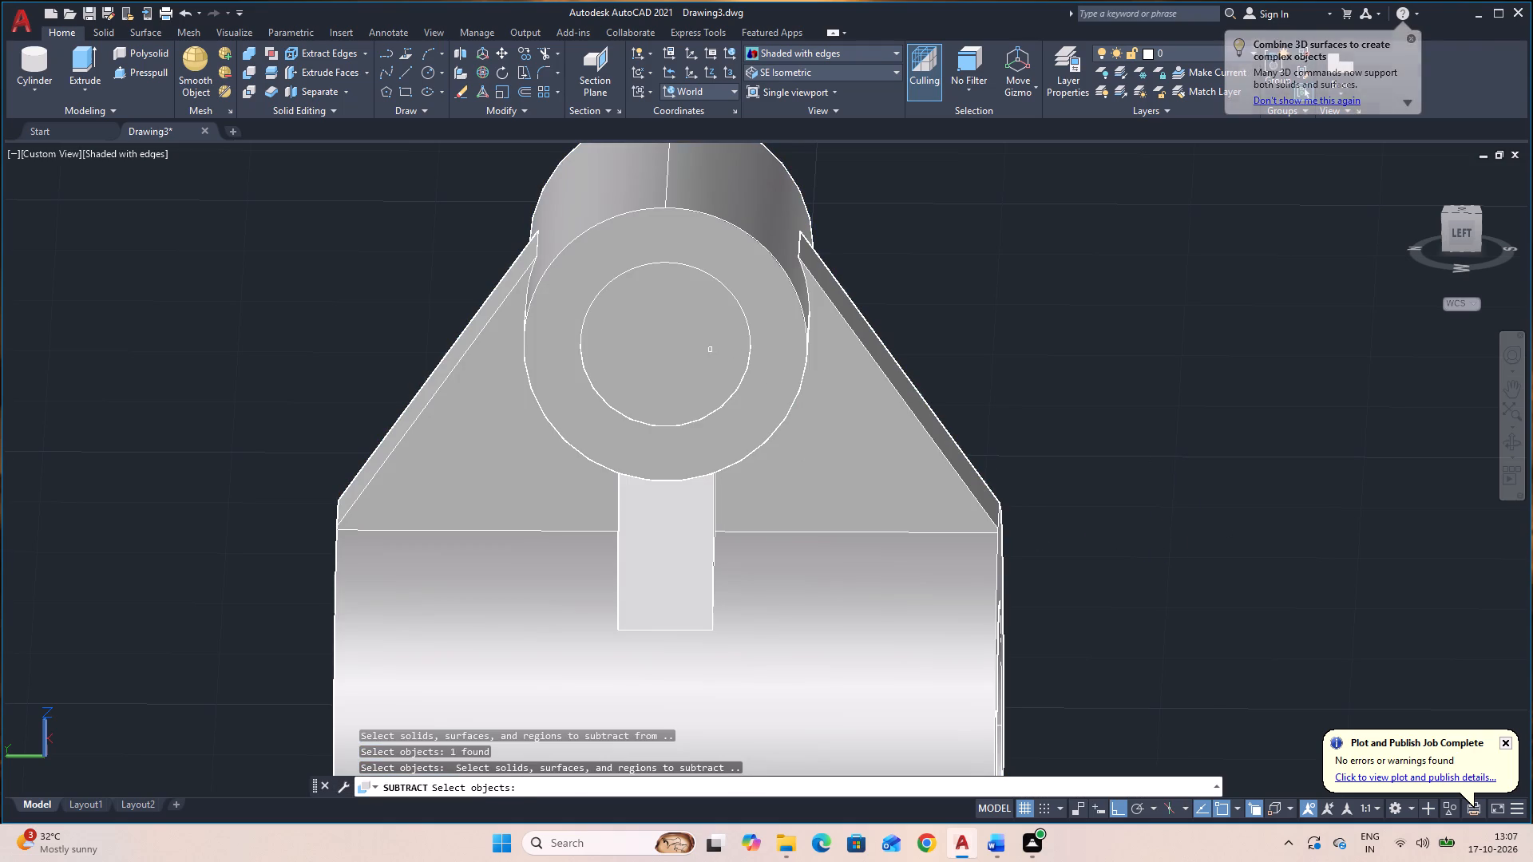
click(683, 358)
click(754, 440)
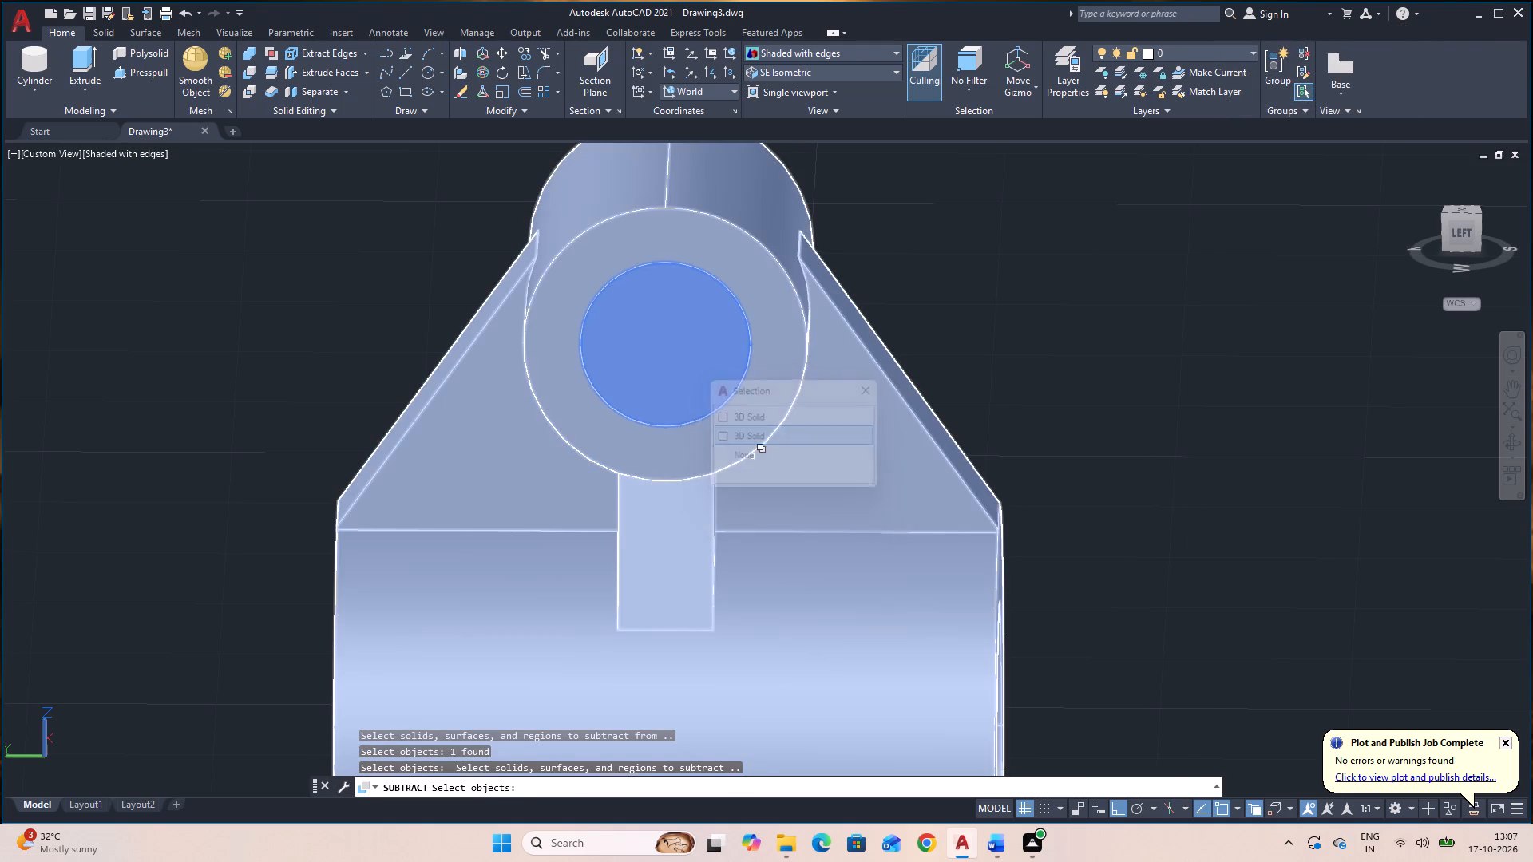
key(space)
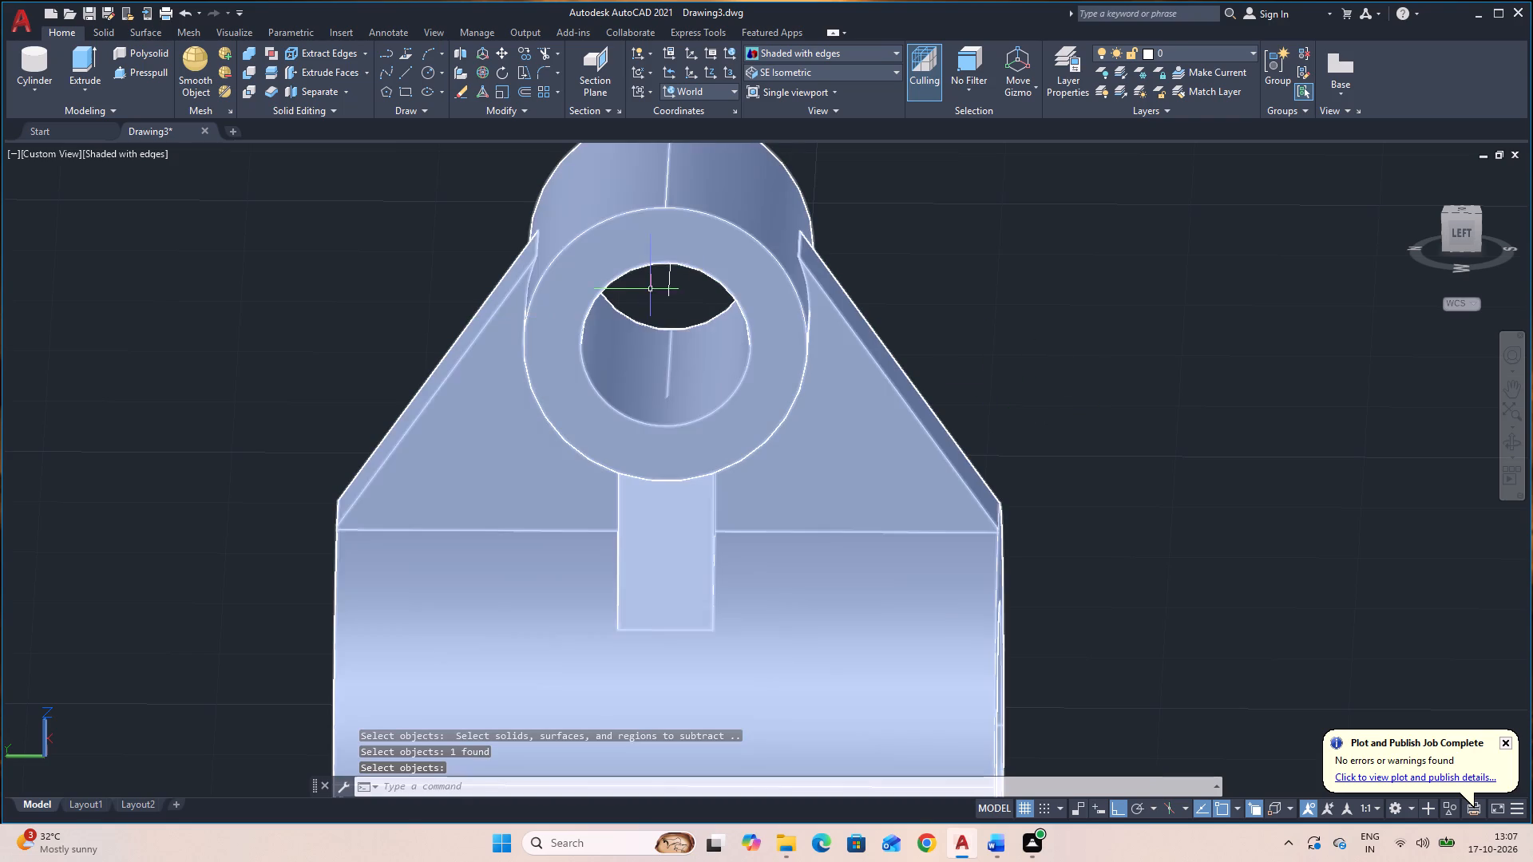
Delete the leftover line inside the cross cylinder's bore.
click(668, 288)
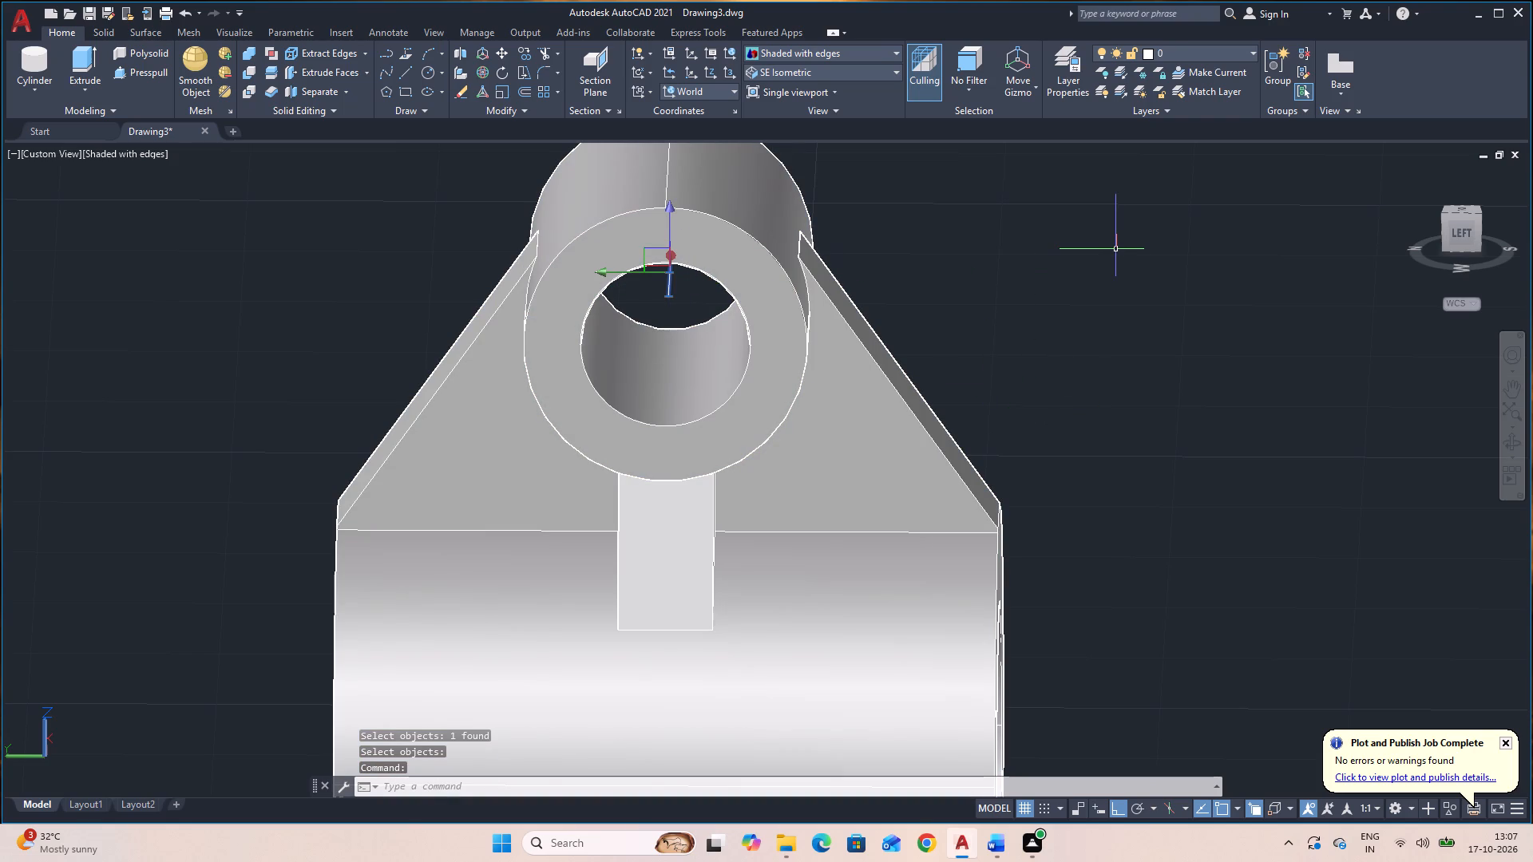
key(Delete)
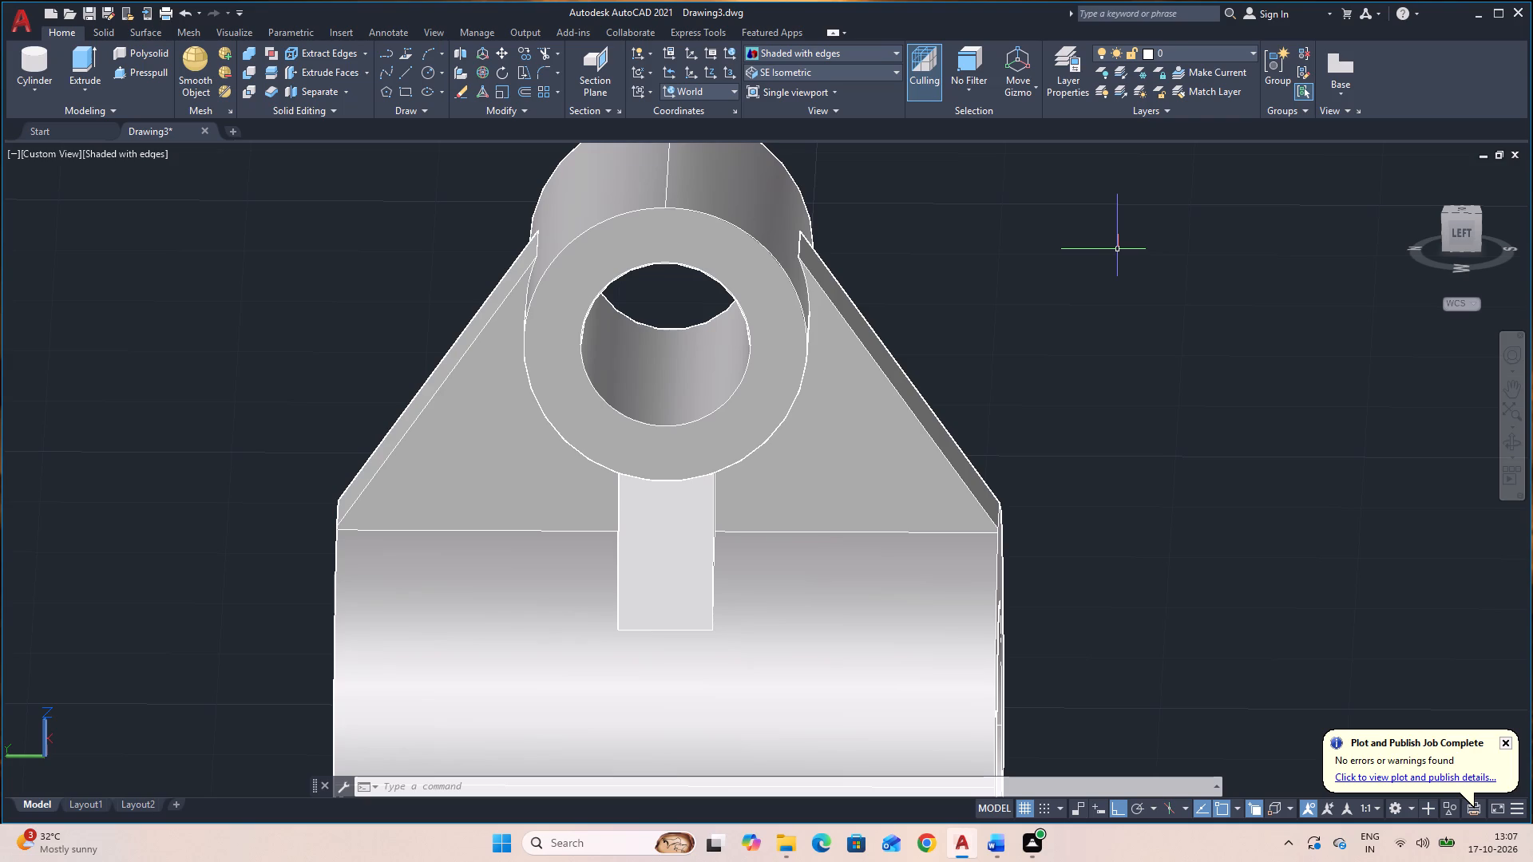
Save the drawing in the Documents folder as 22 3DM.
scroll(1250, 537, down, 2)
middle_drag(1265, 584, 1226, 528)
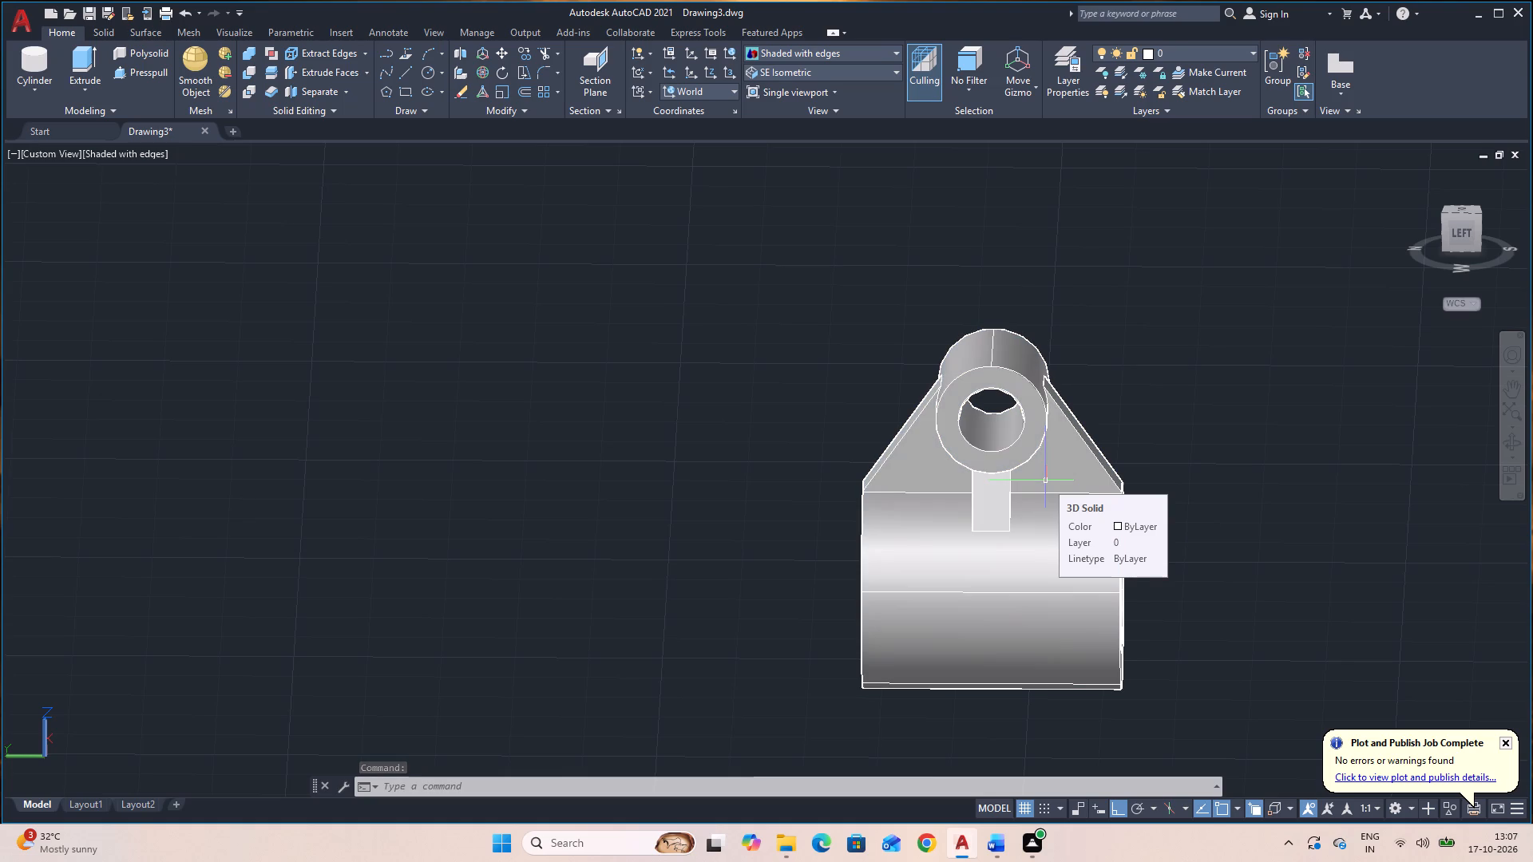
key(s)
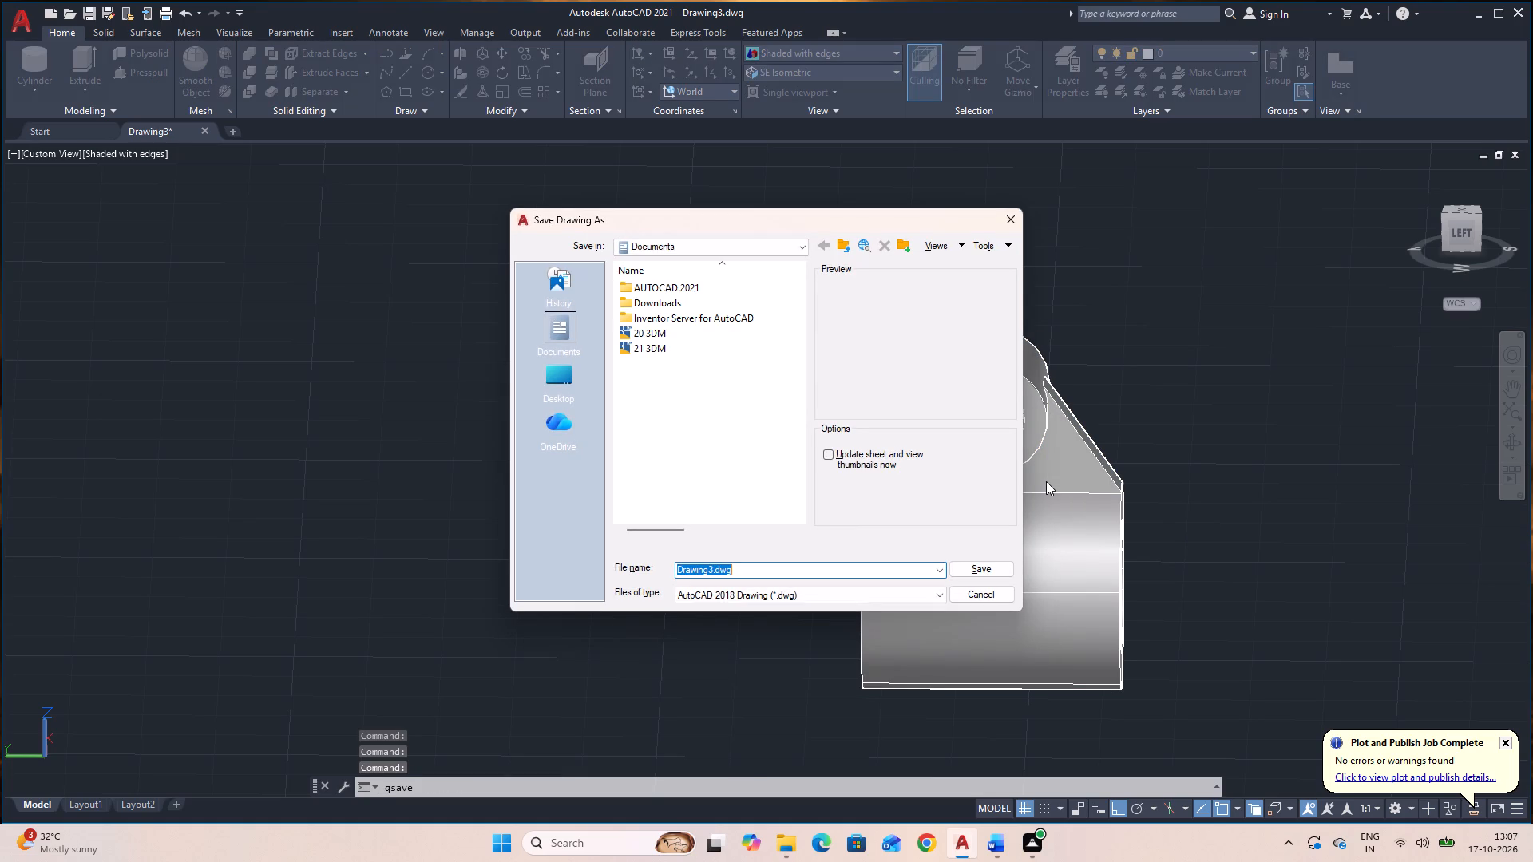
text(22 3DM)
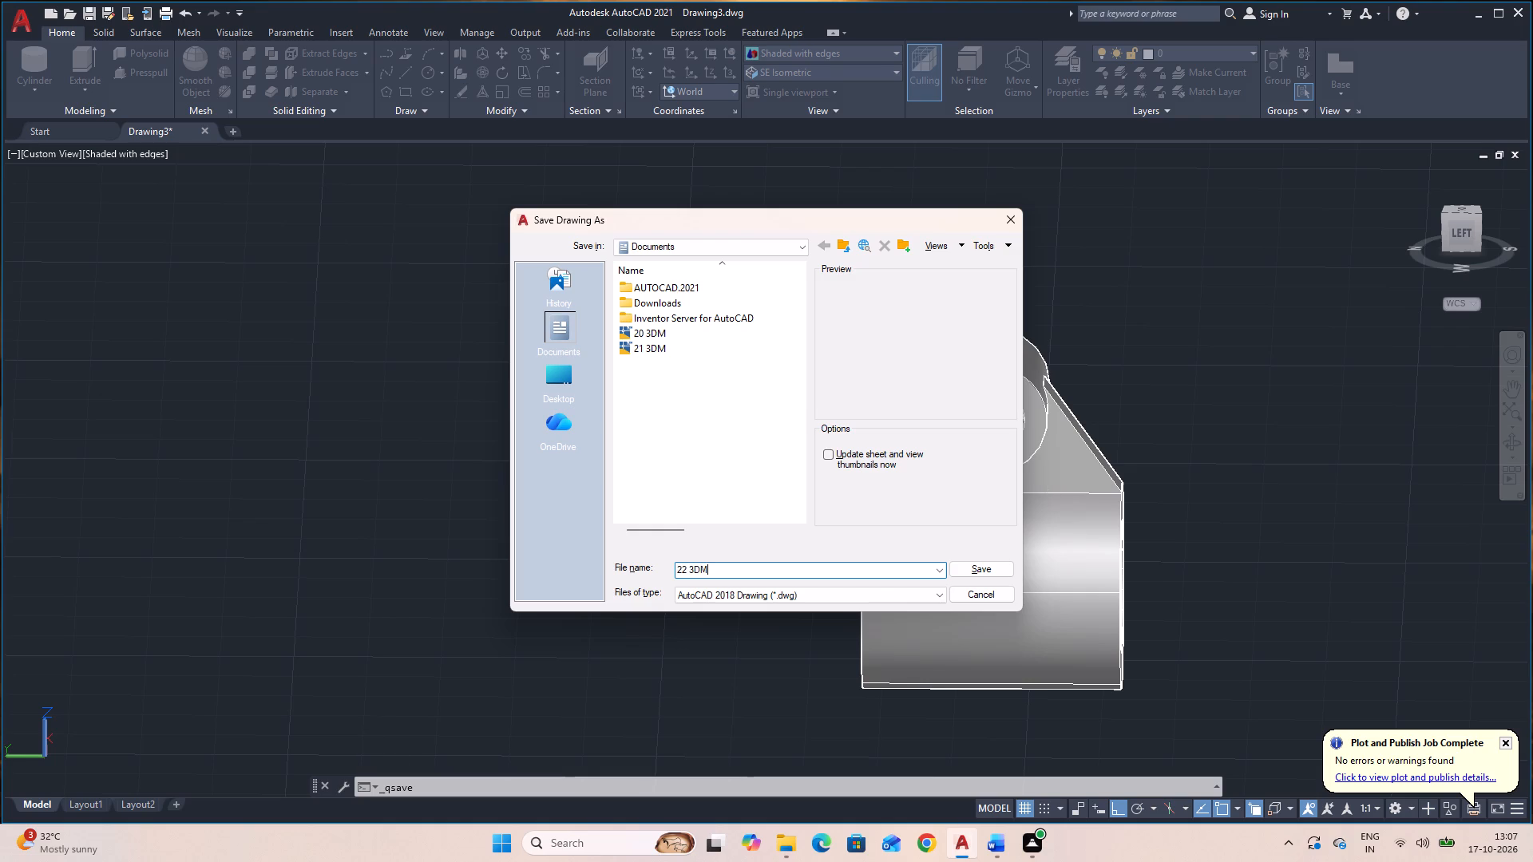
key(Return)
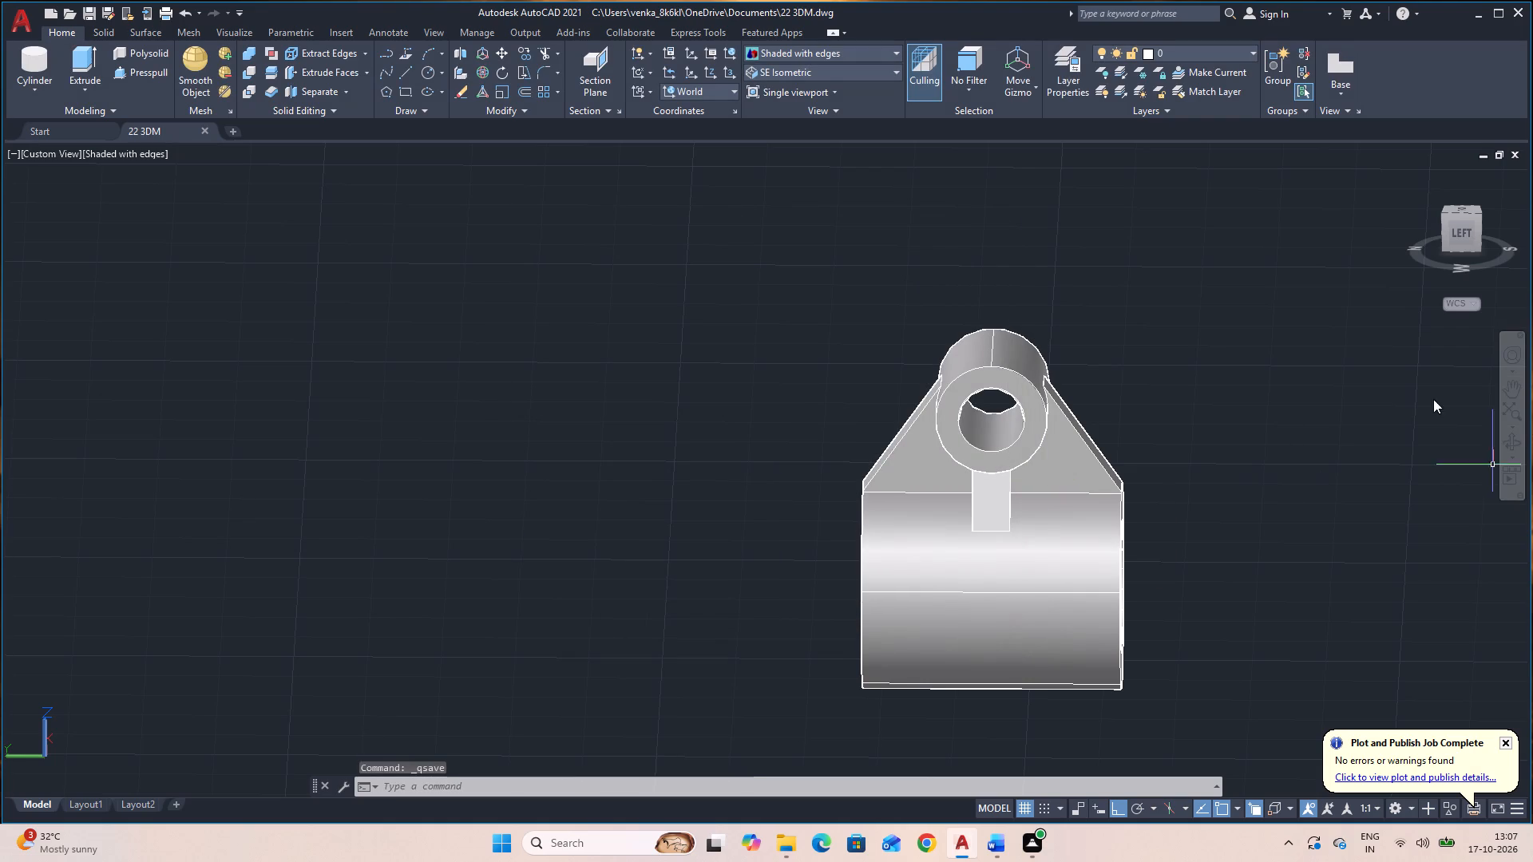
Erase the default viewport from Layout1.
click(82, 804)
click(549, 632)
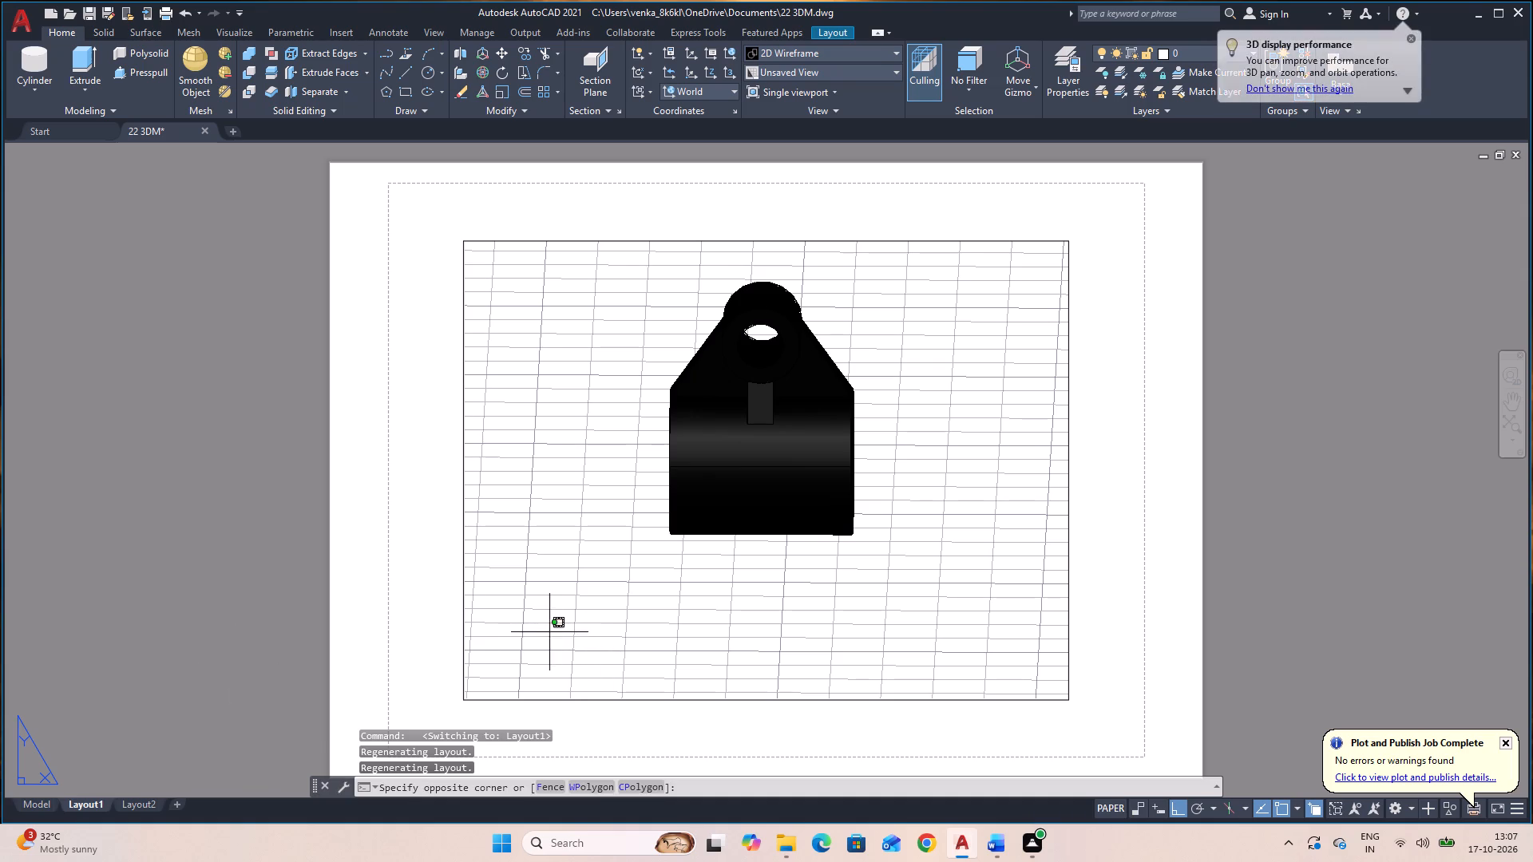
click(406, 581)
key(Delete)
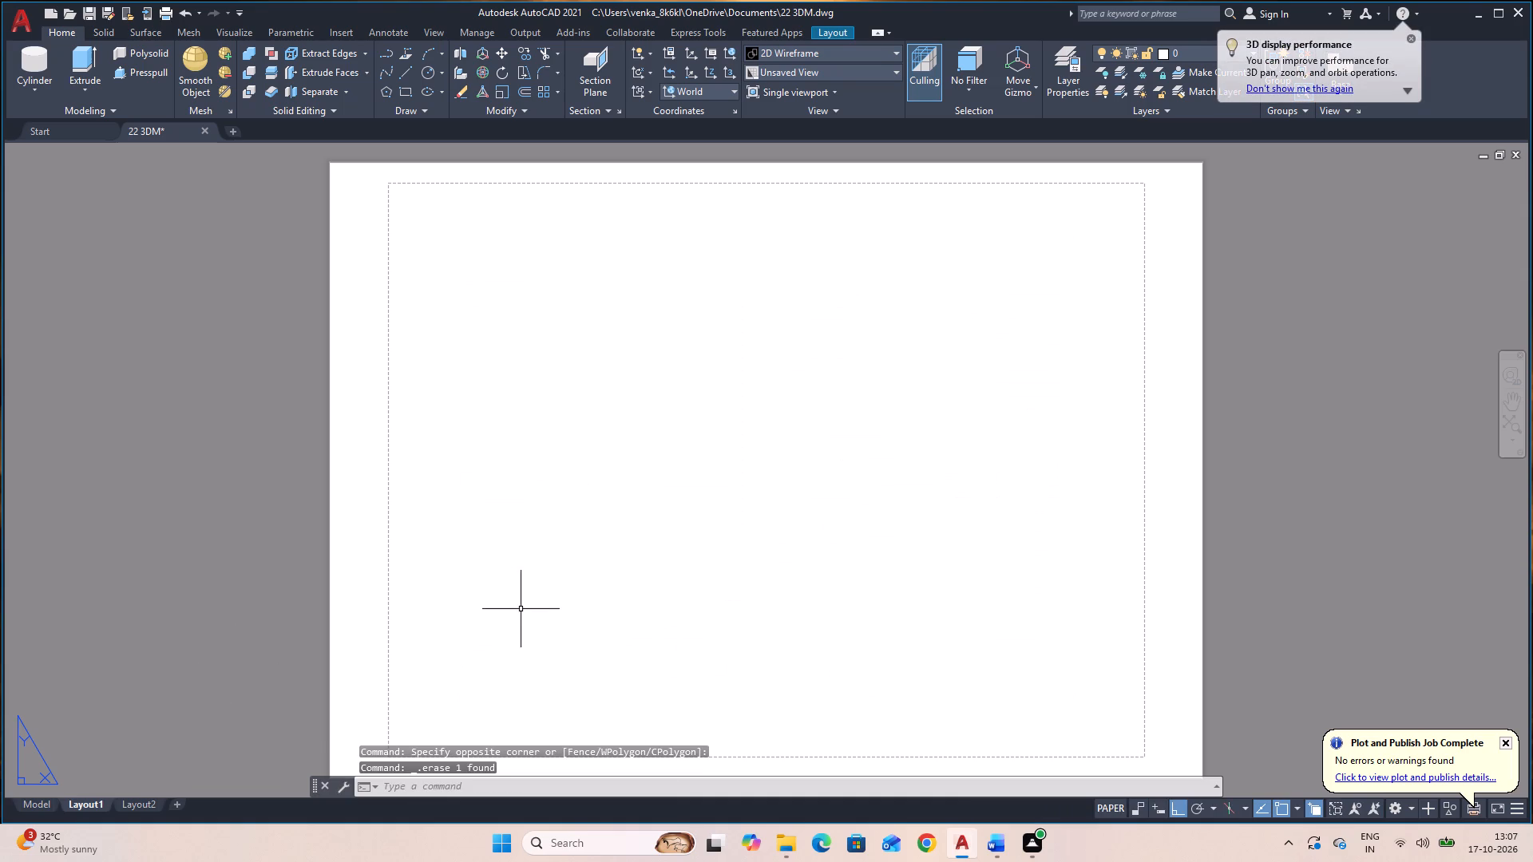
Create a base view of the part from model space on Layout1 at 1:1 scale, placed in the sheet's upper right area.
click(34, 803)
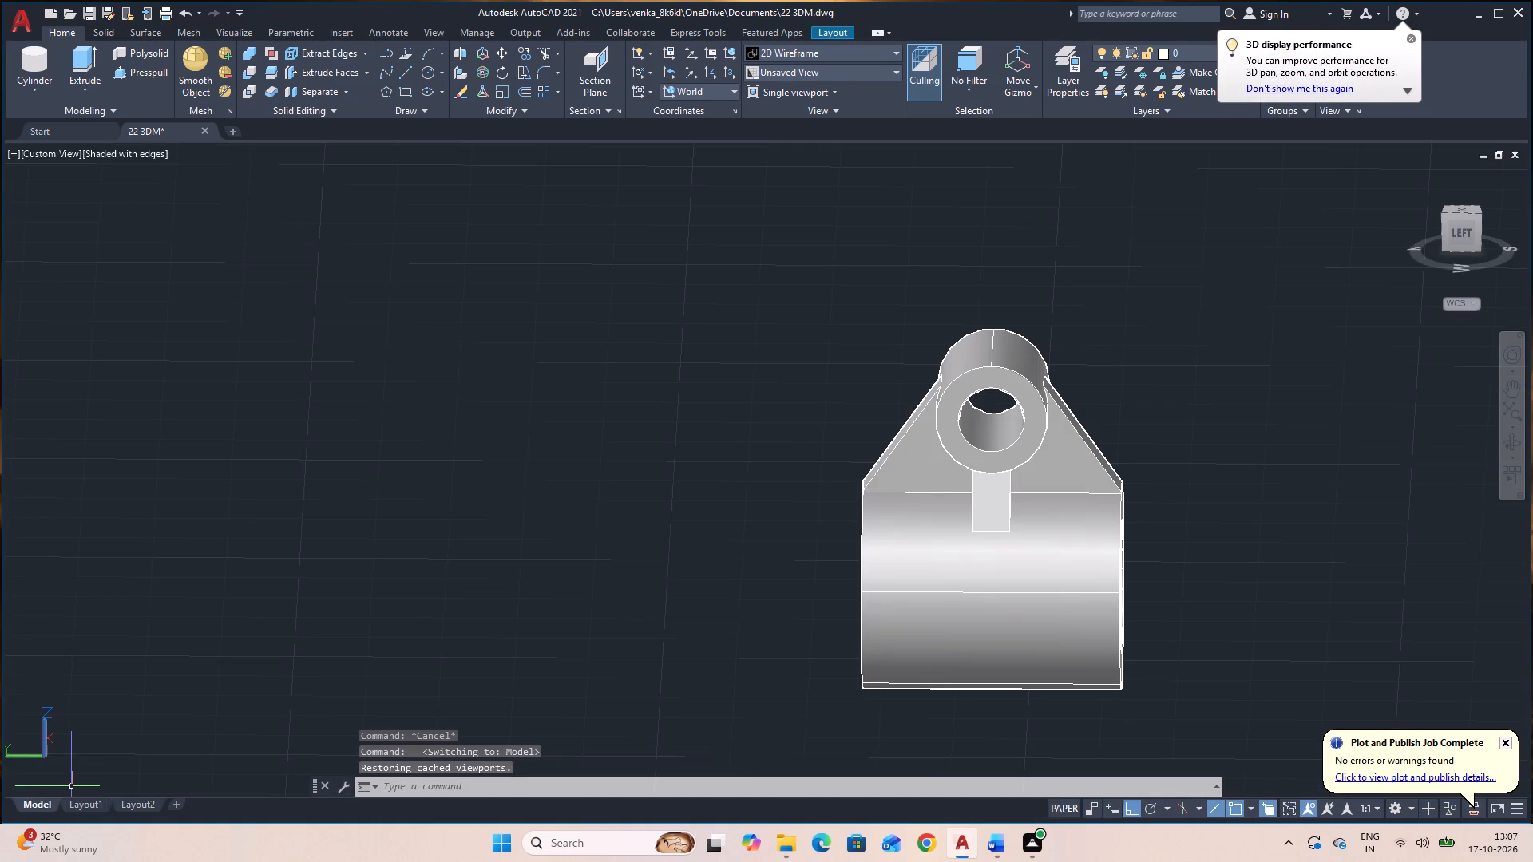
click(1408, 34)
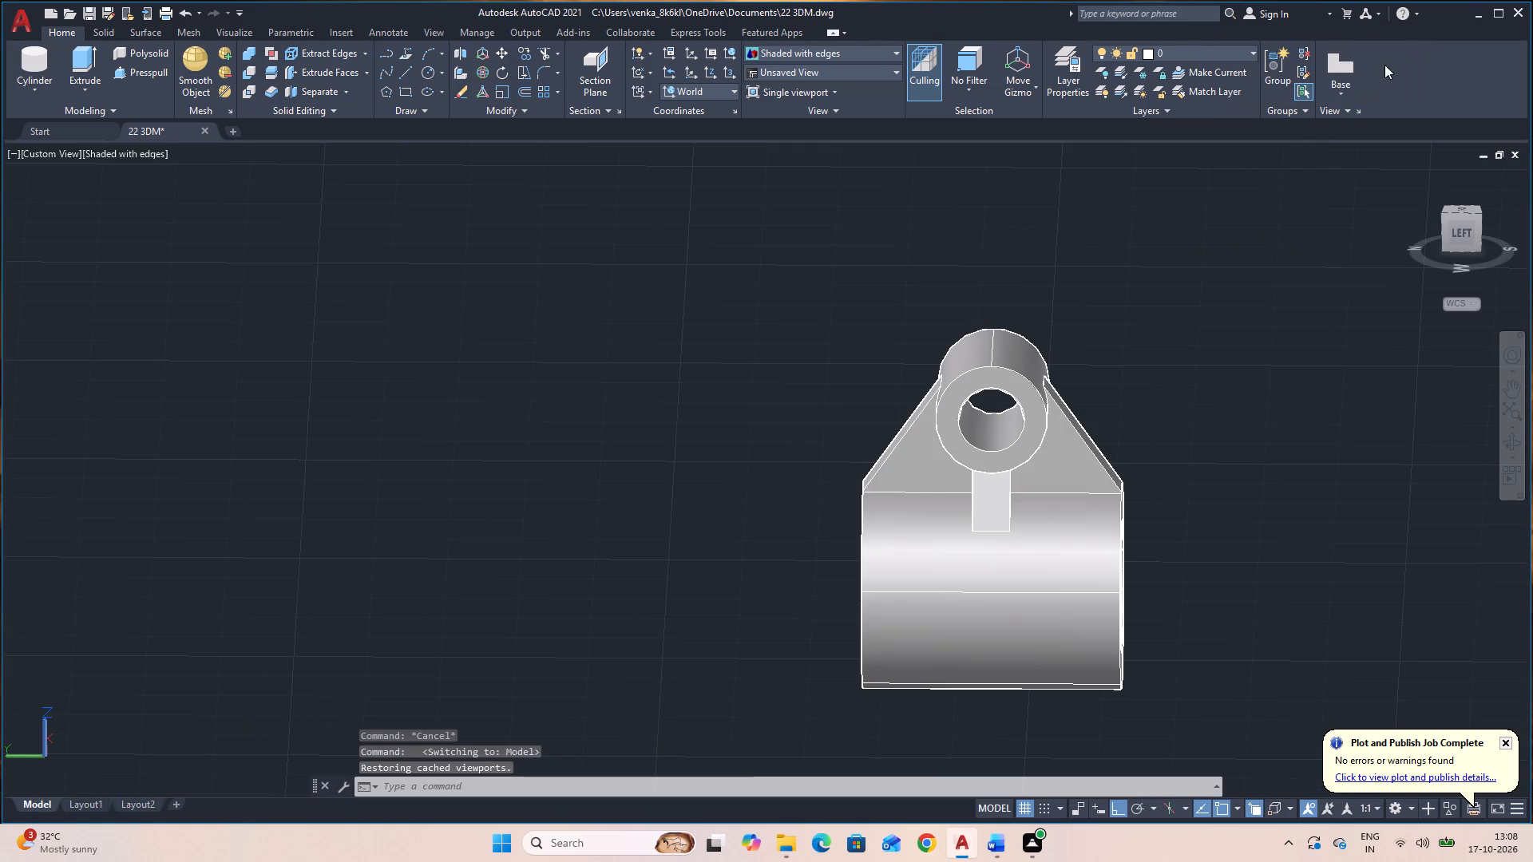
click(1355, 89)
click(1390, 112)
click(1096, 541)
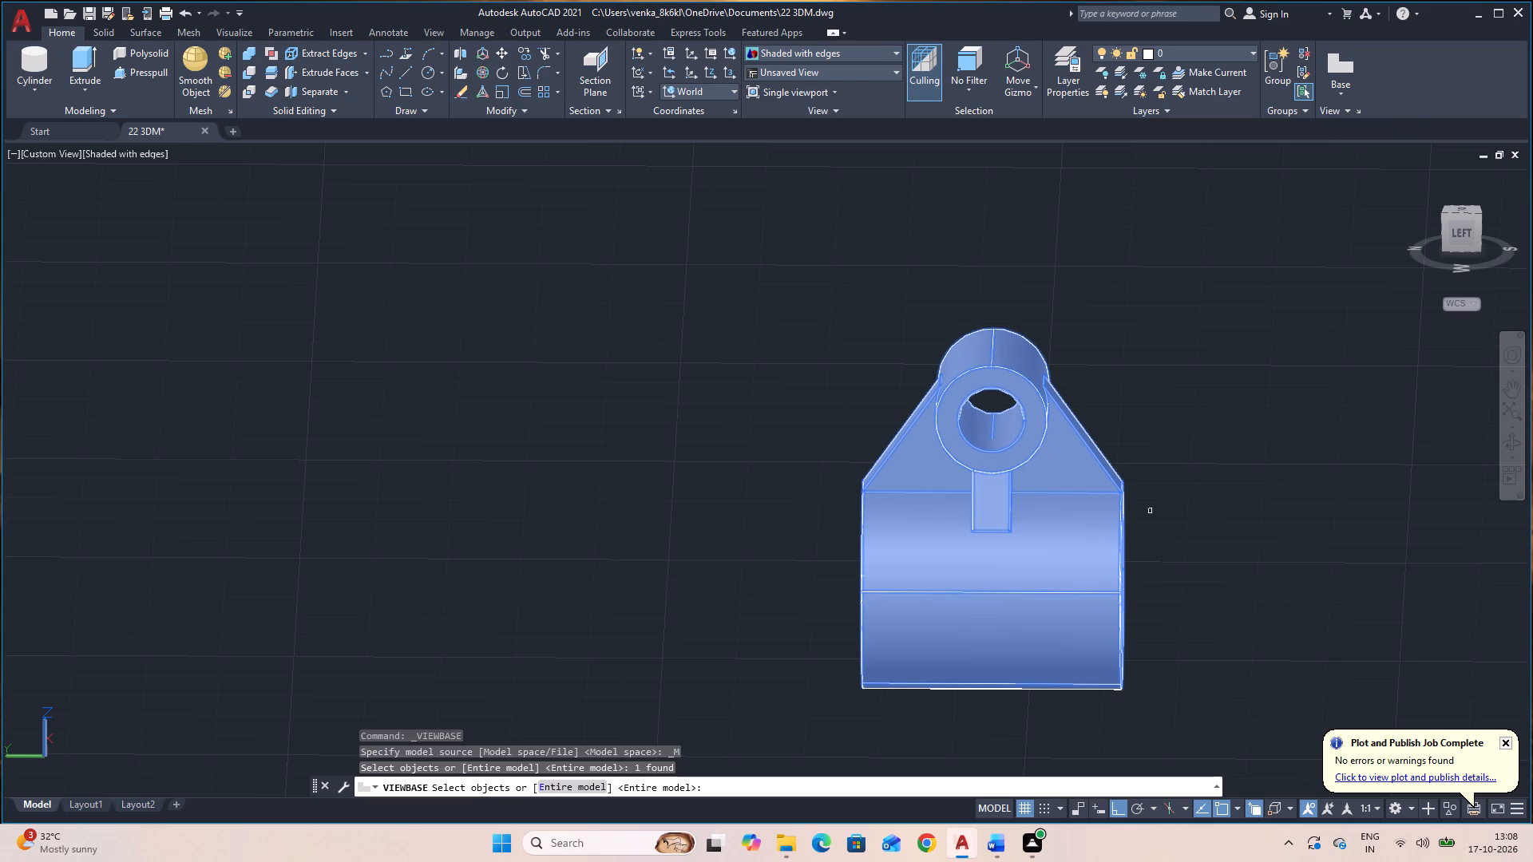
key(Return)
key(Return)
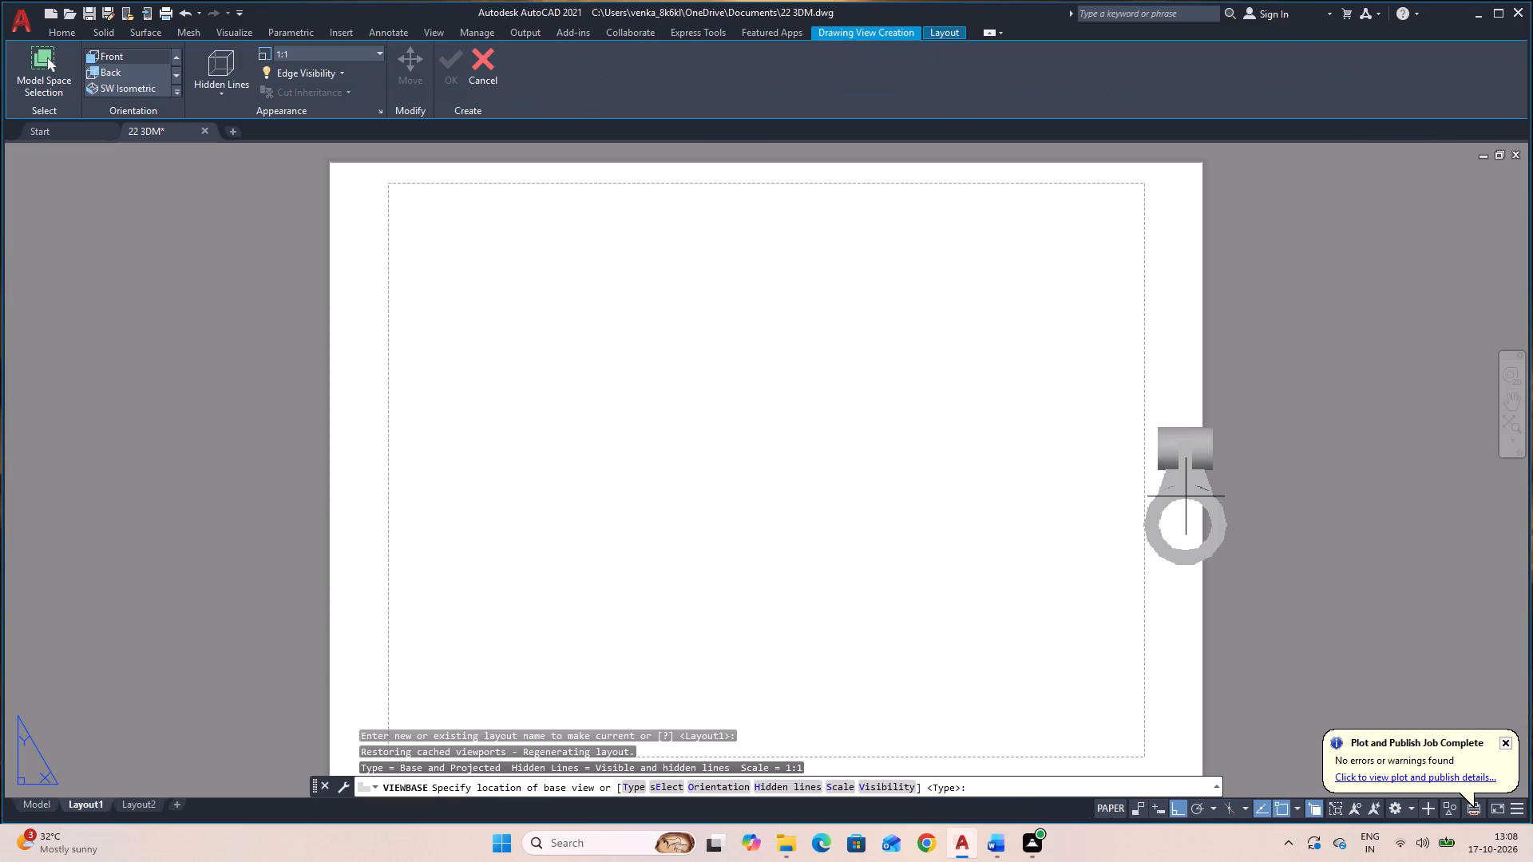
click(1038, 350)
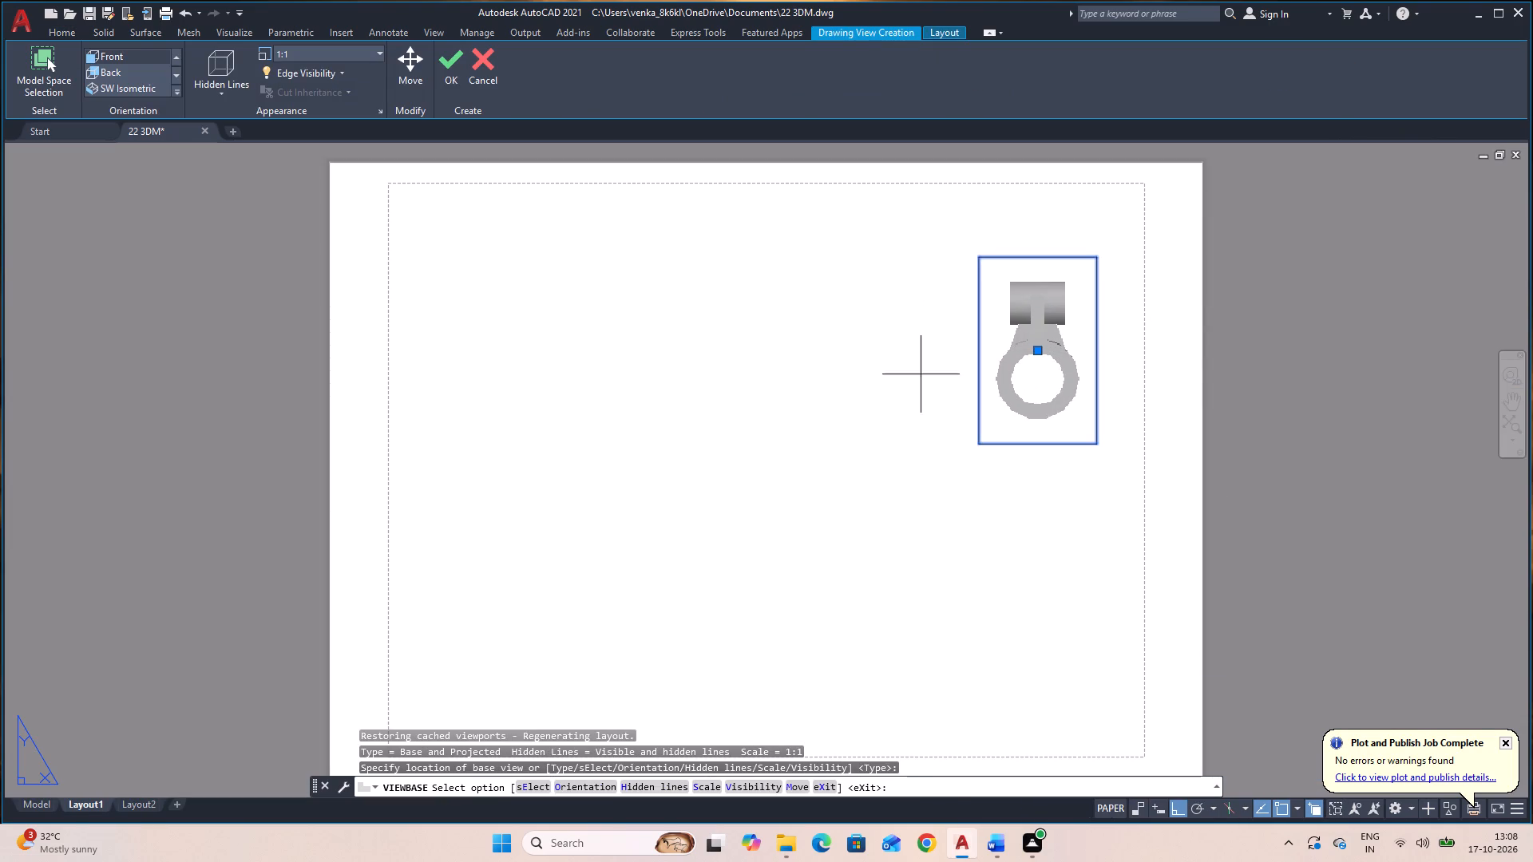
key(space)
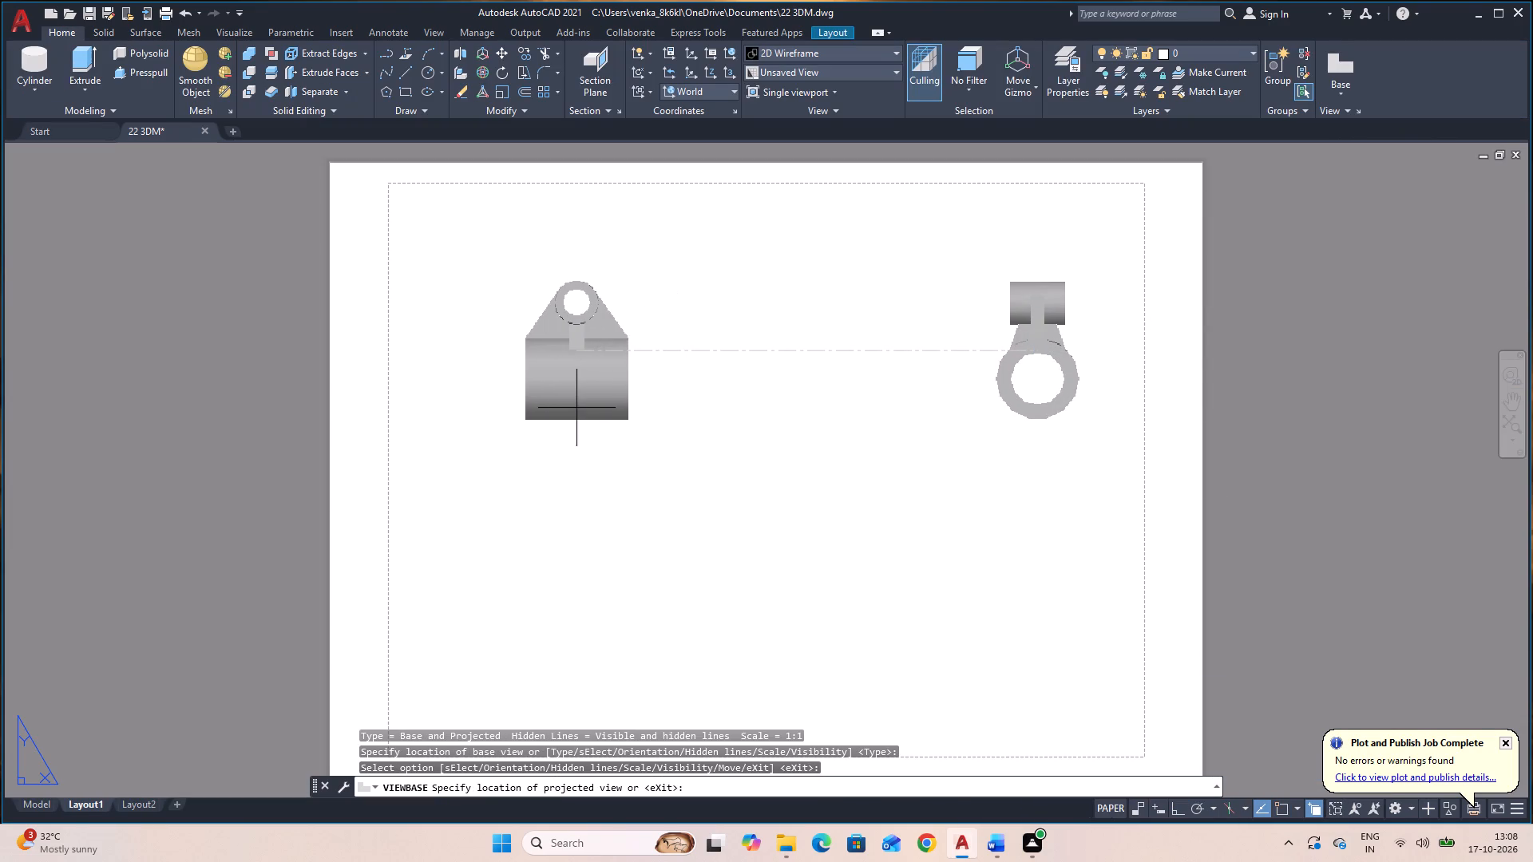
Project a side view to the base view's left, an isometric view at the sheet's lower left, and a view directly below the base view.
click(572, 409)
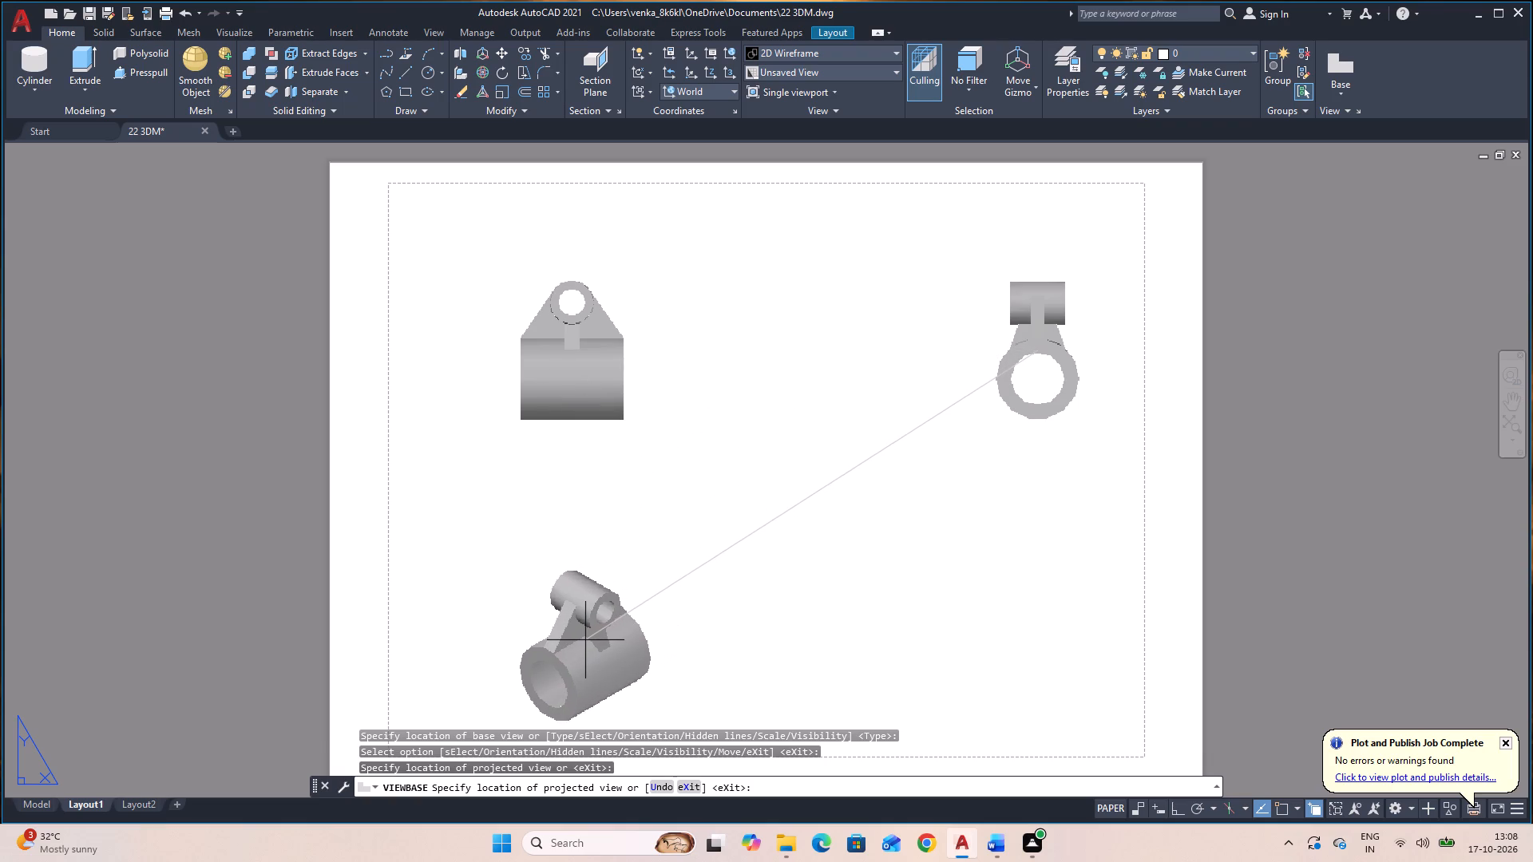
click(584, 640)
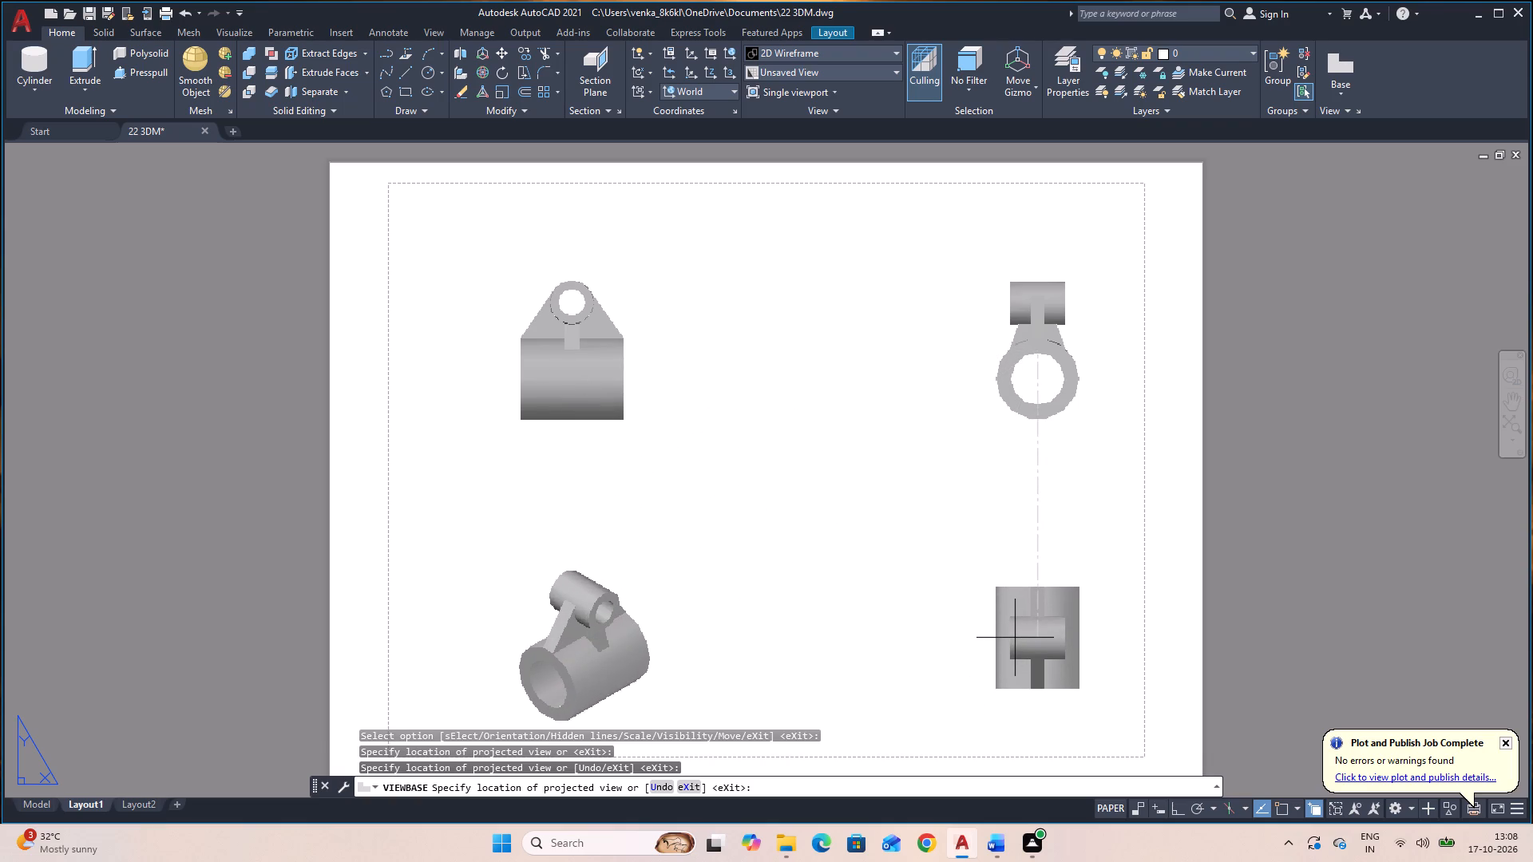
click(1013, 634)
key(Return)
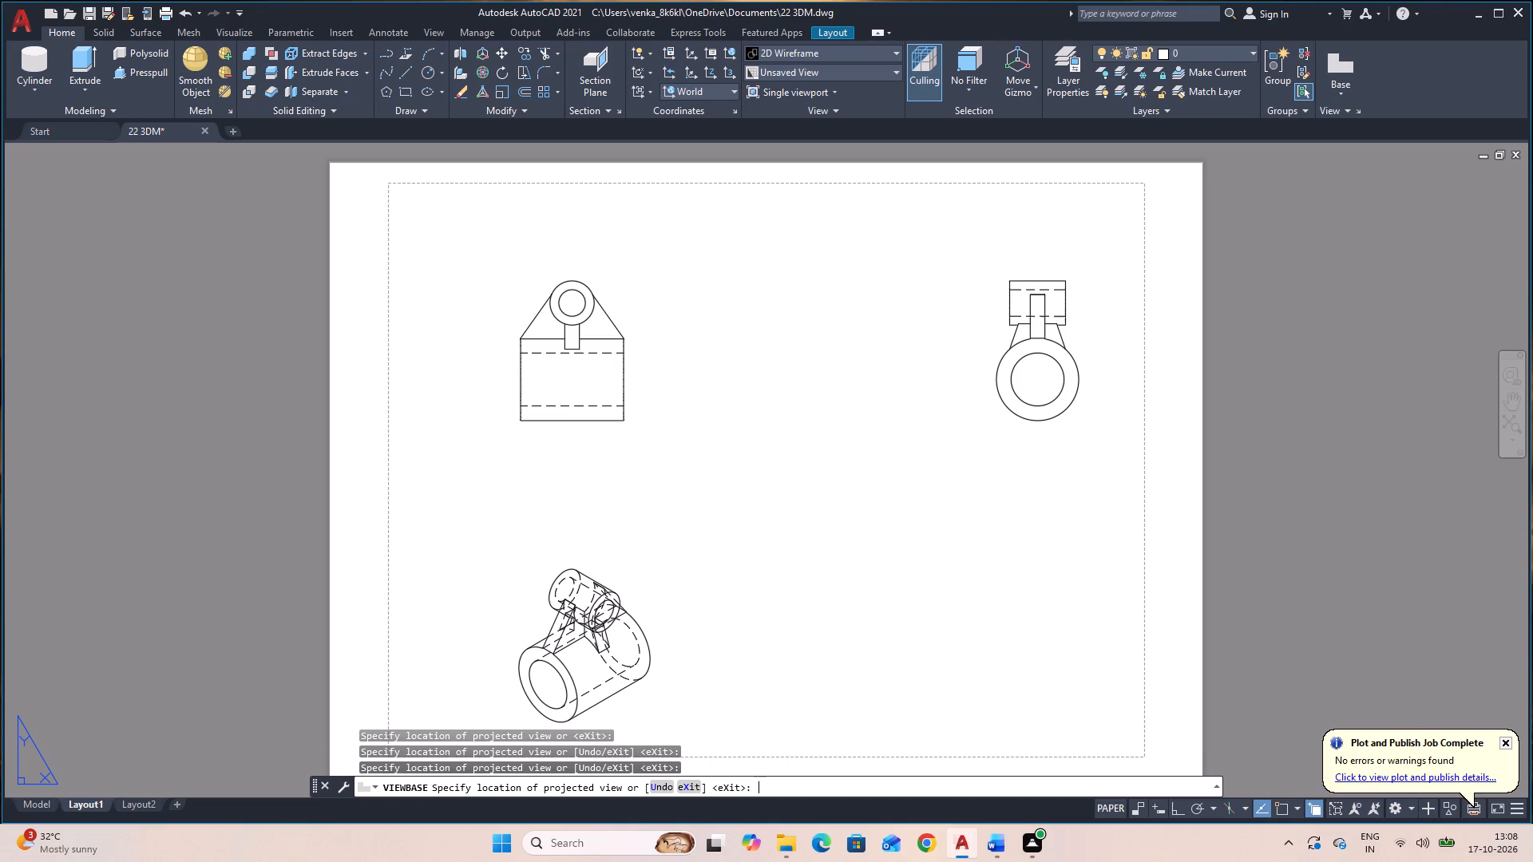
Change the isometric view's display style to shaded with visible lines.
double_click(544, 676)
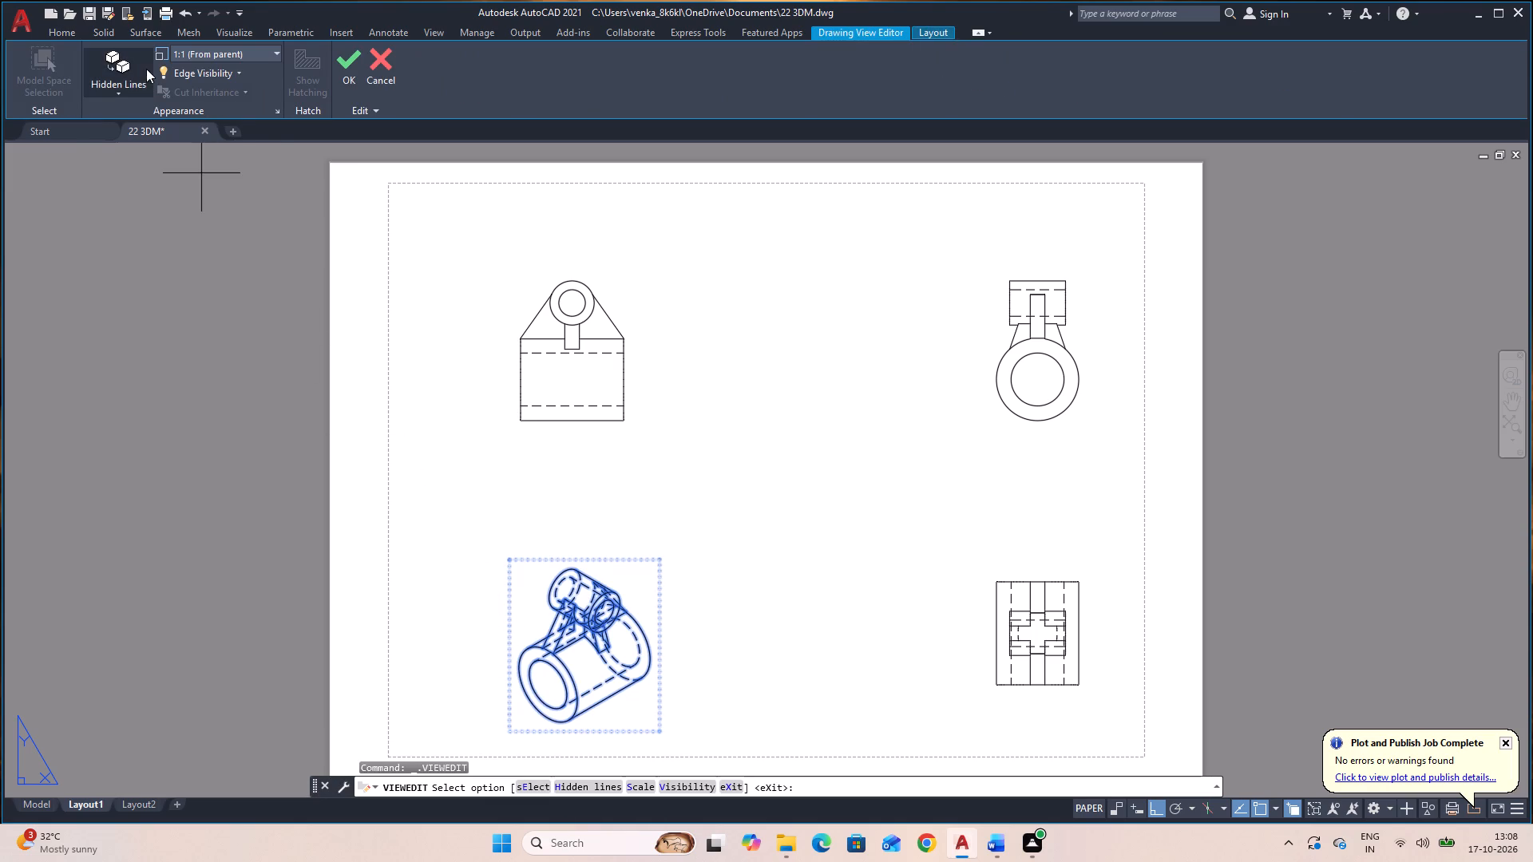
click(142, 71)
click(174, 200)
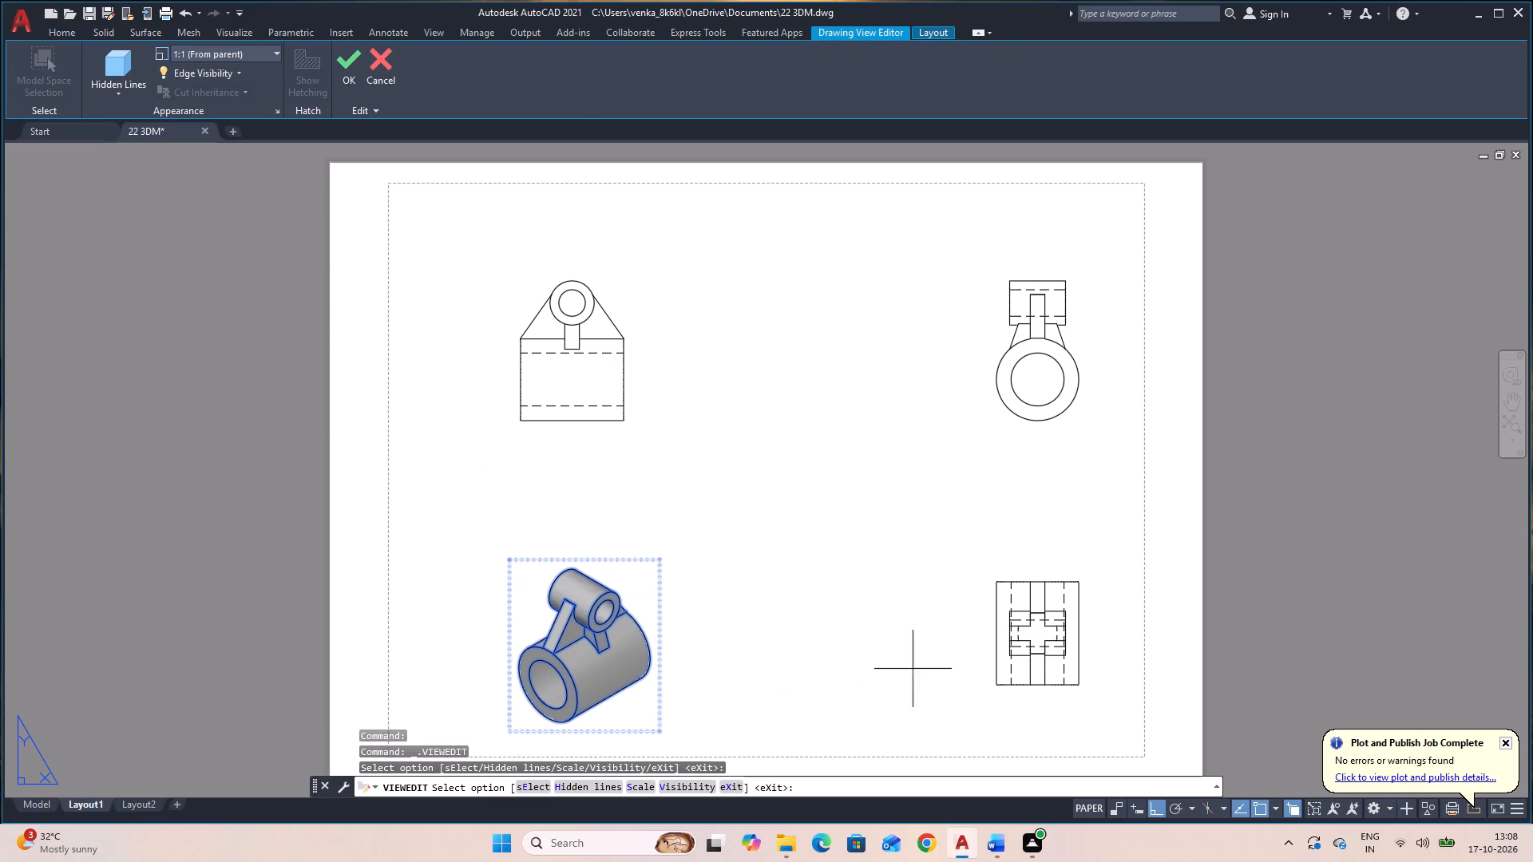
key(Escape)
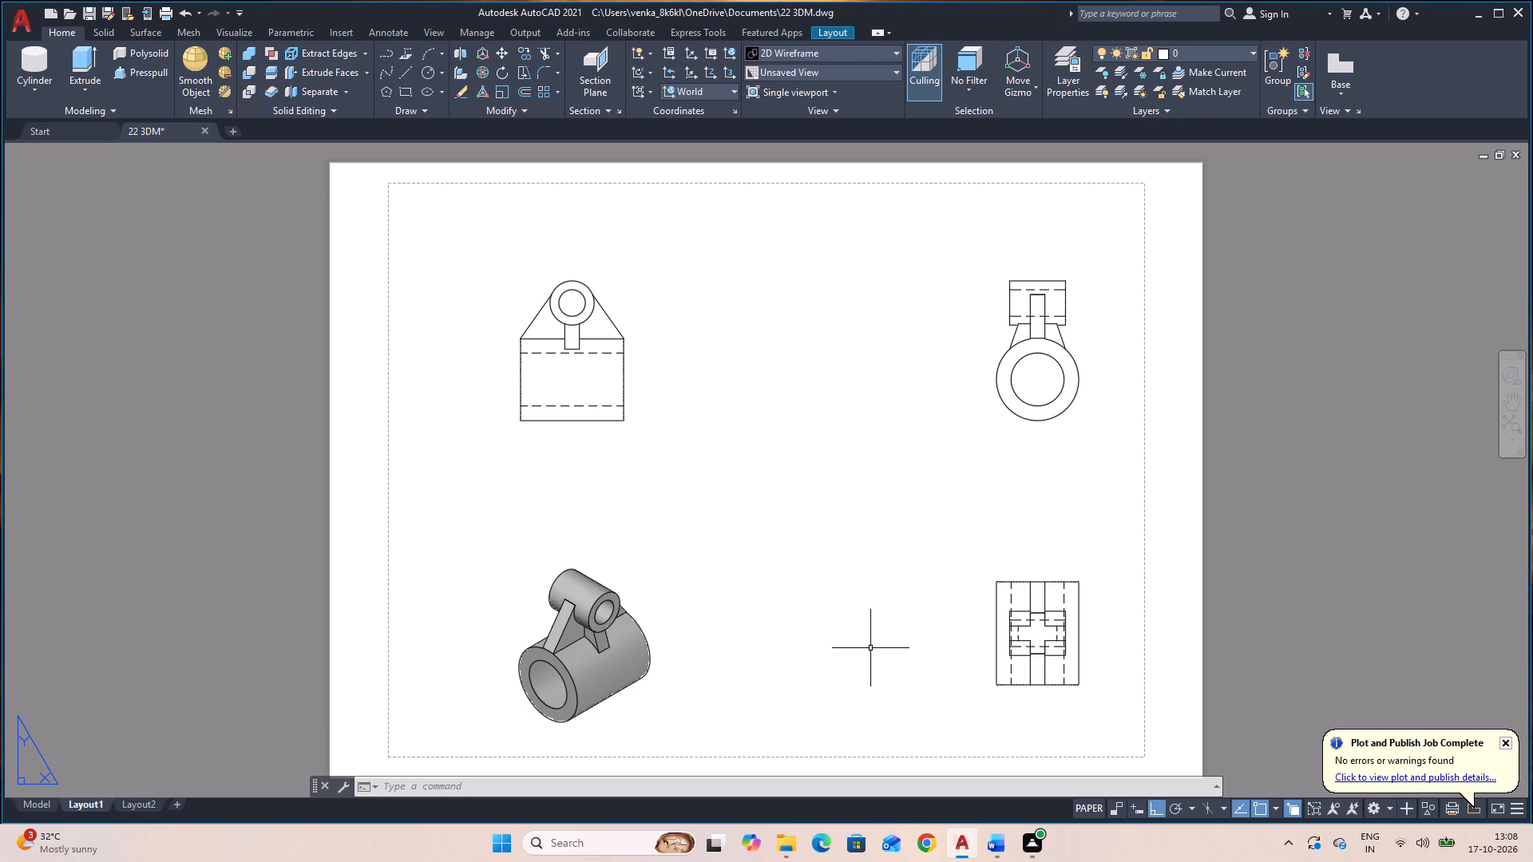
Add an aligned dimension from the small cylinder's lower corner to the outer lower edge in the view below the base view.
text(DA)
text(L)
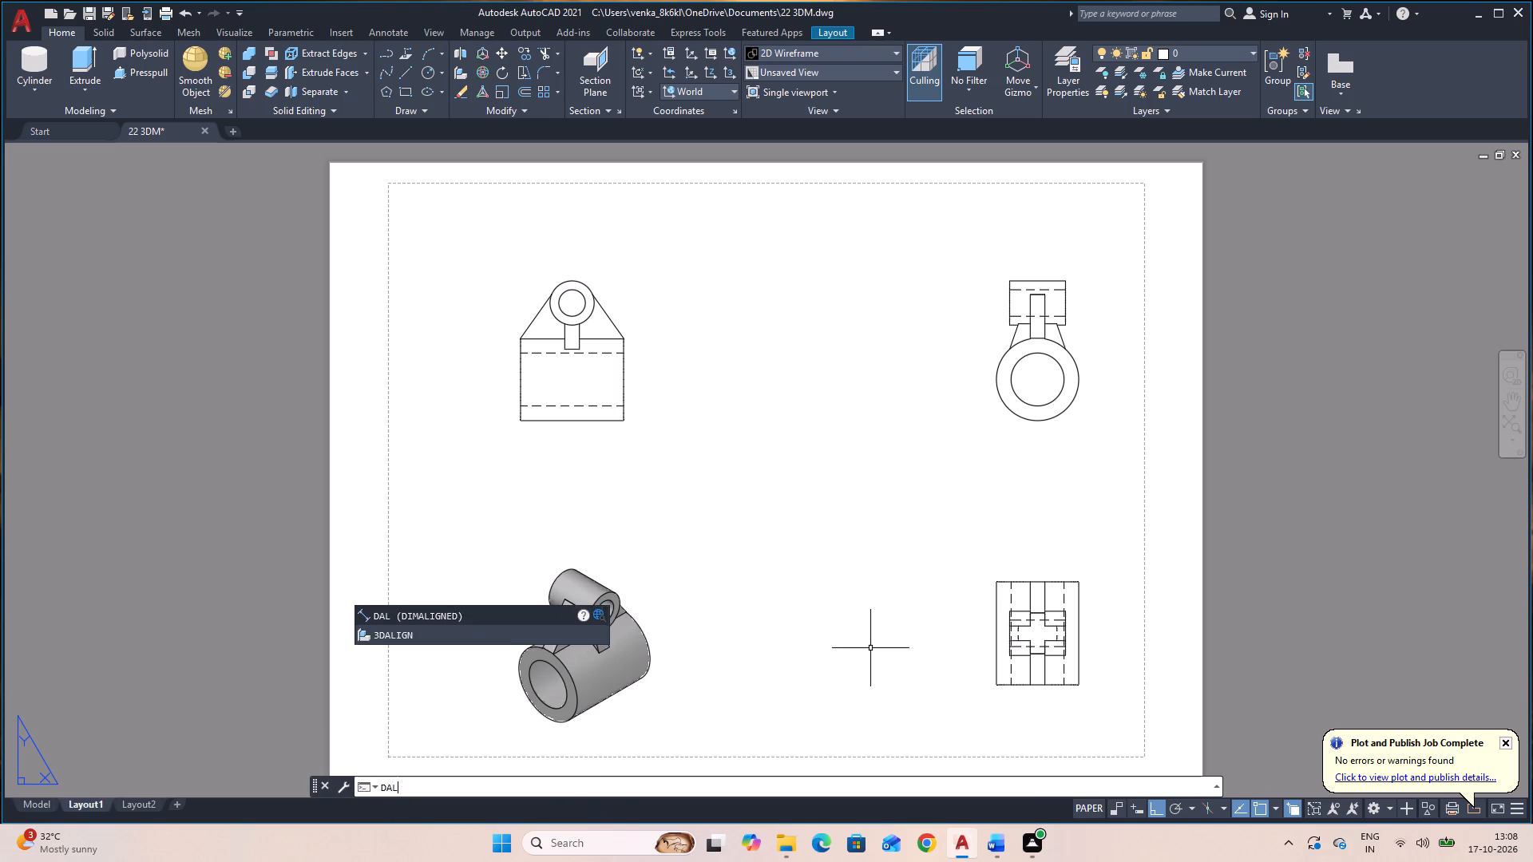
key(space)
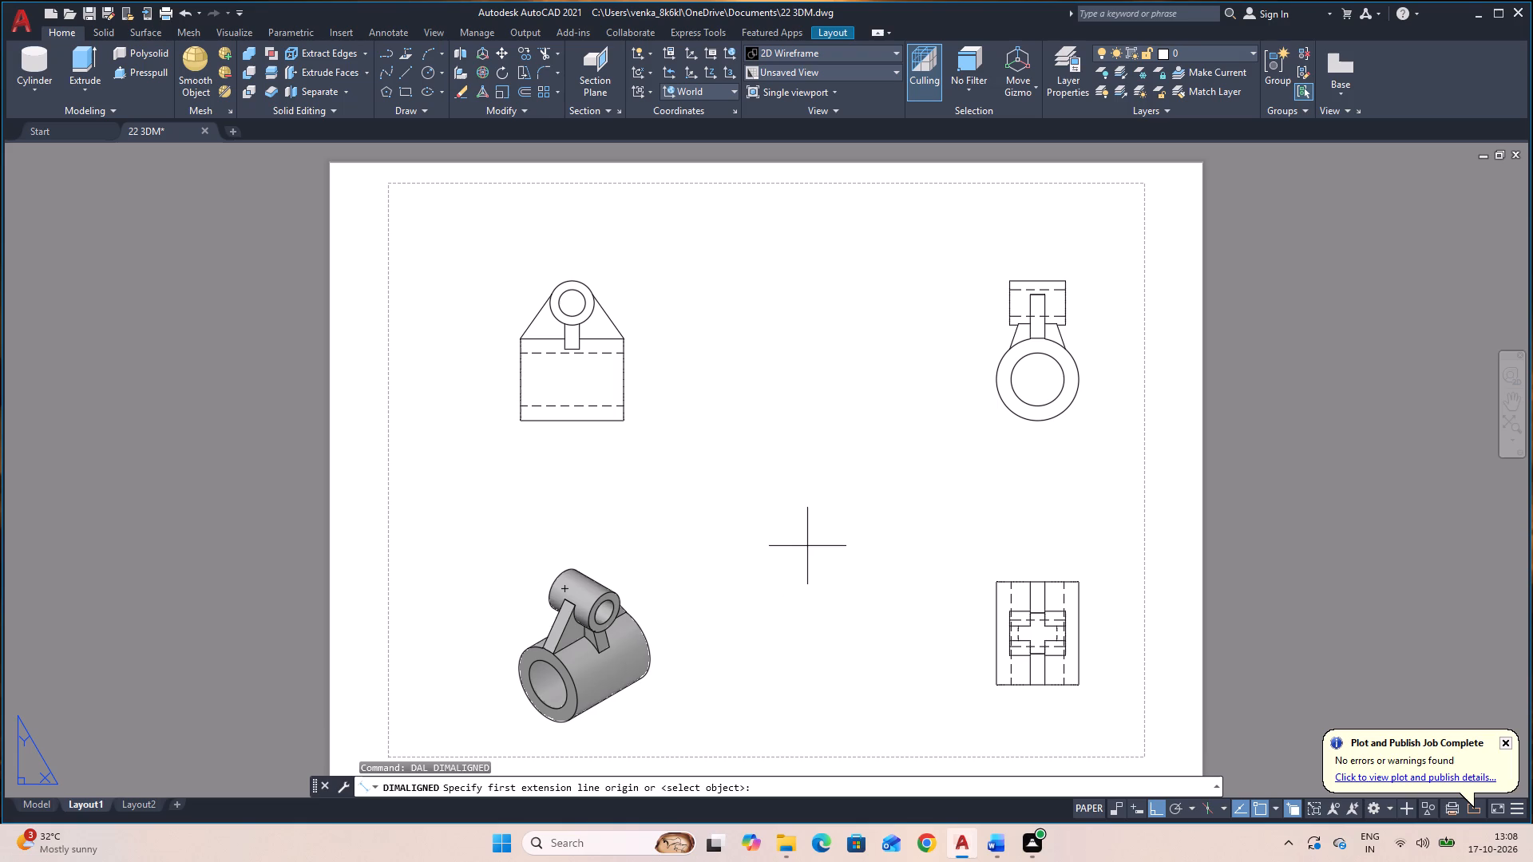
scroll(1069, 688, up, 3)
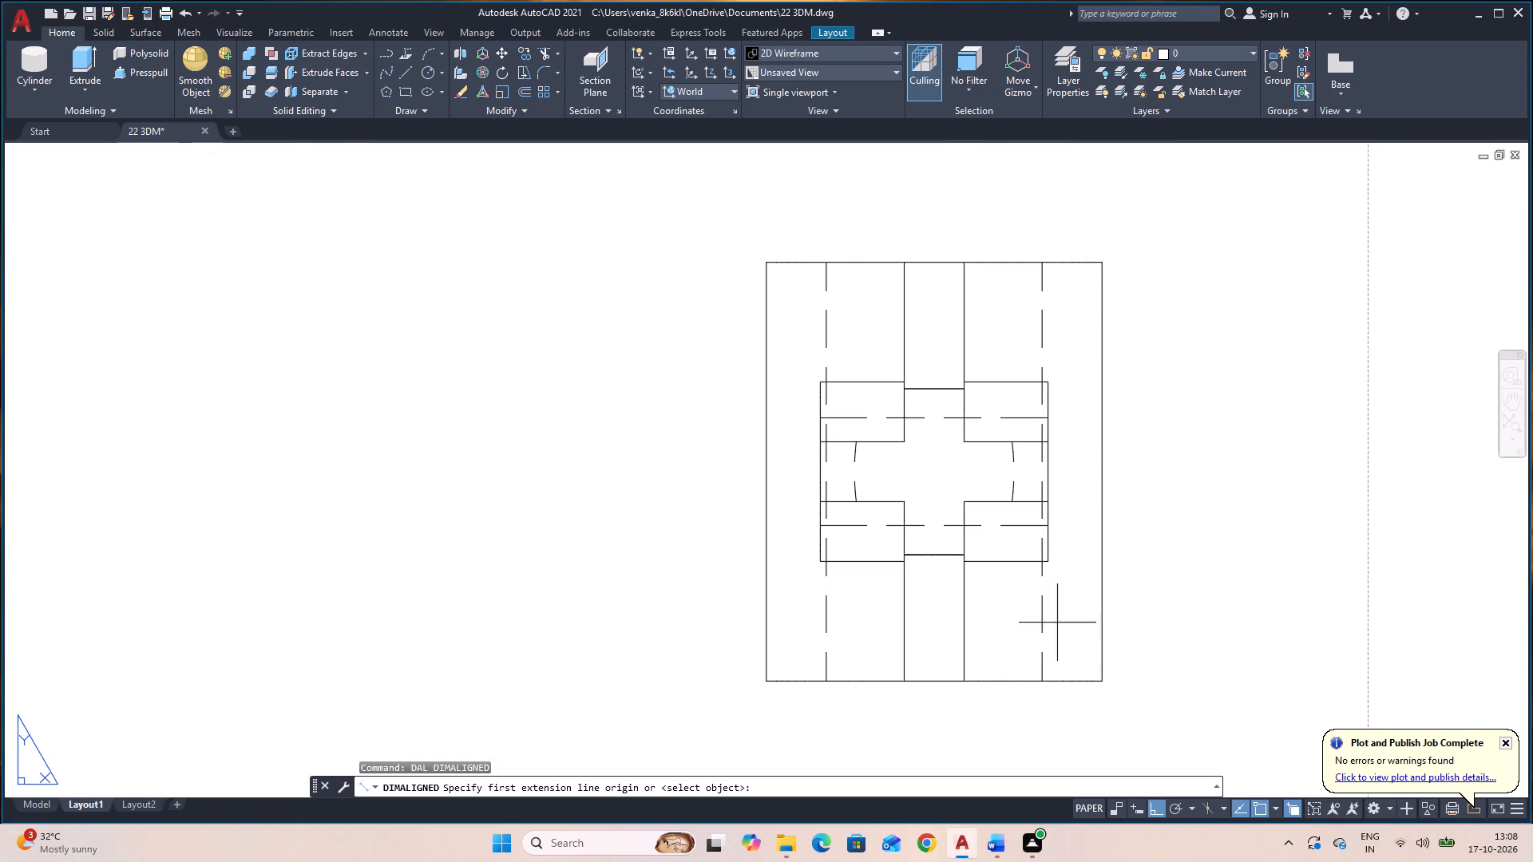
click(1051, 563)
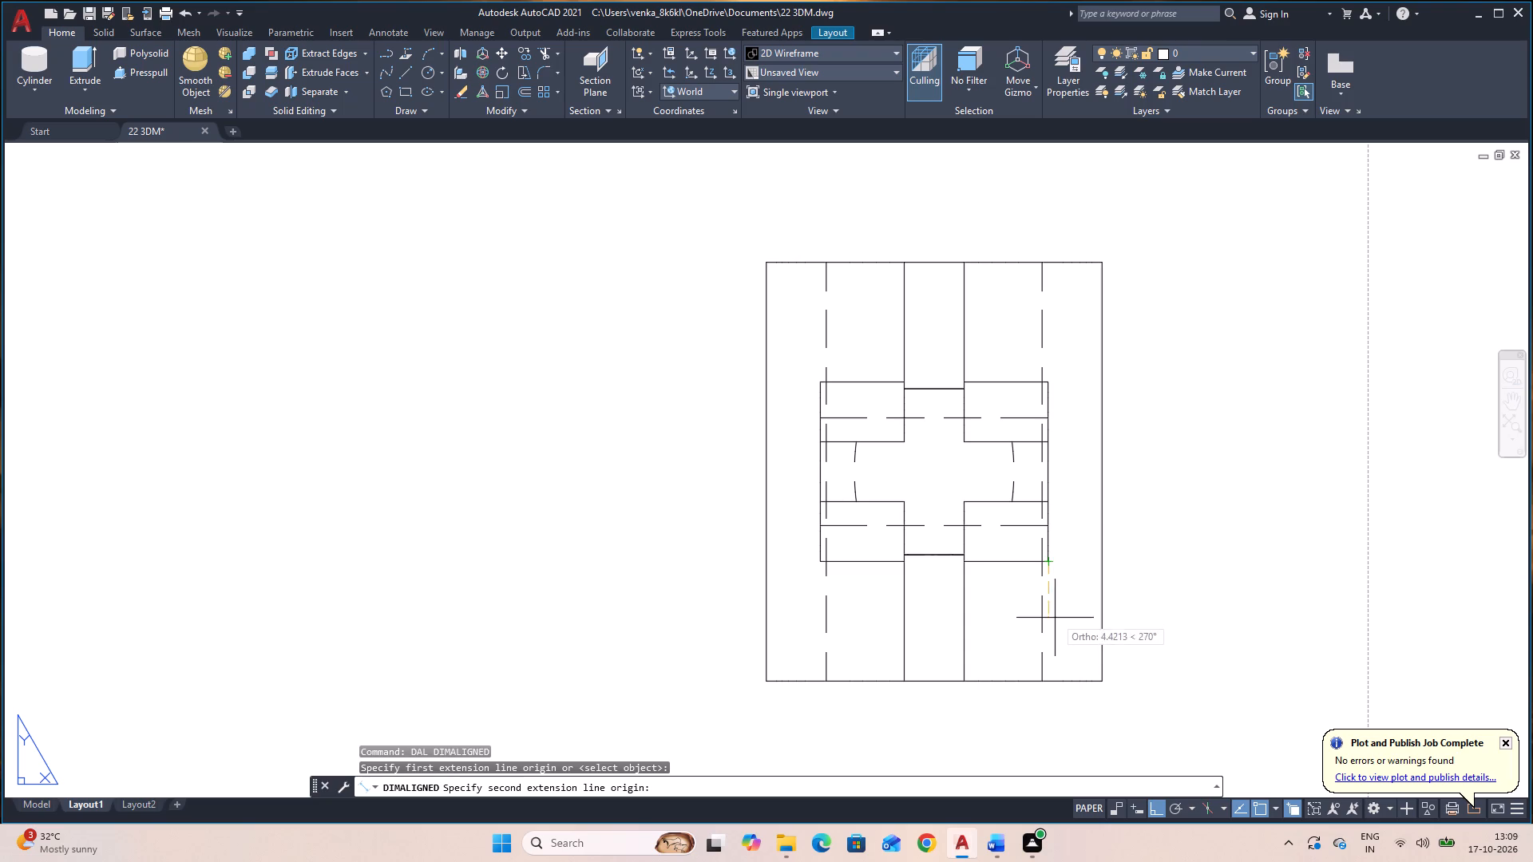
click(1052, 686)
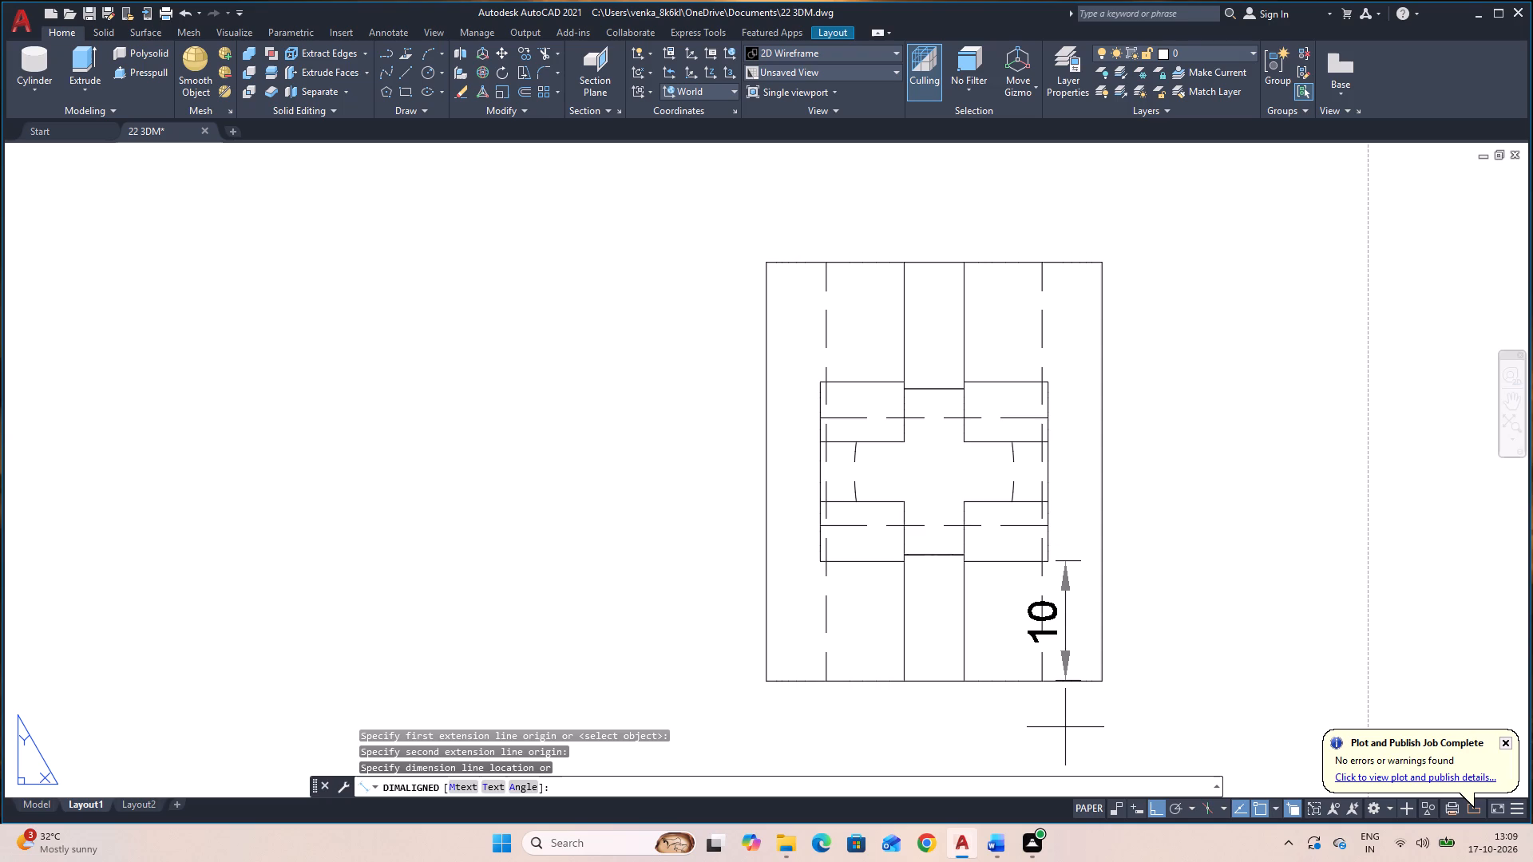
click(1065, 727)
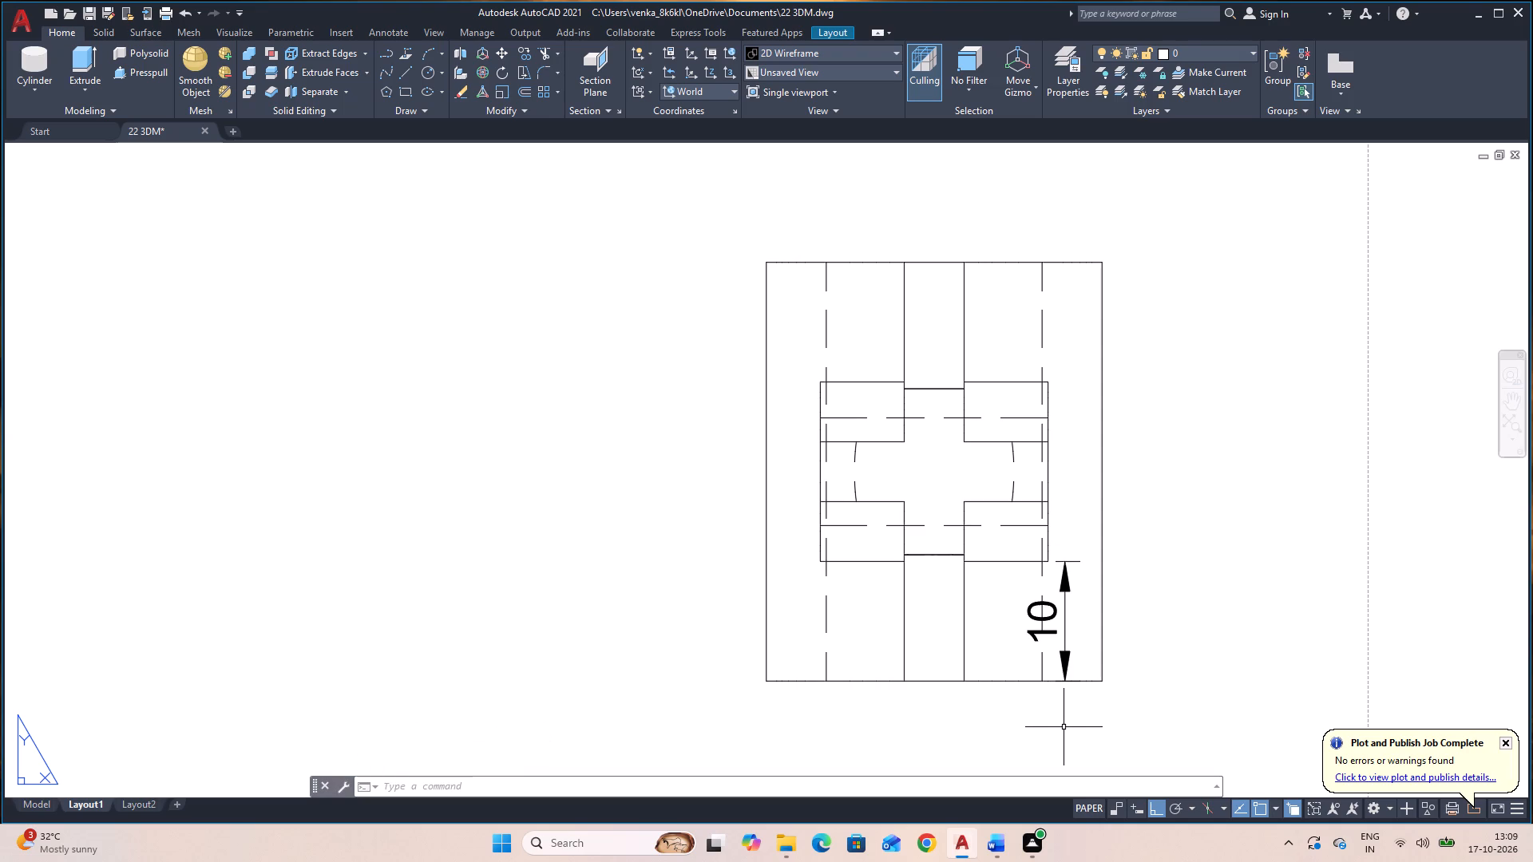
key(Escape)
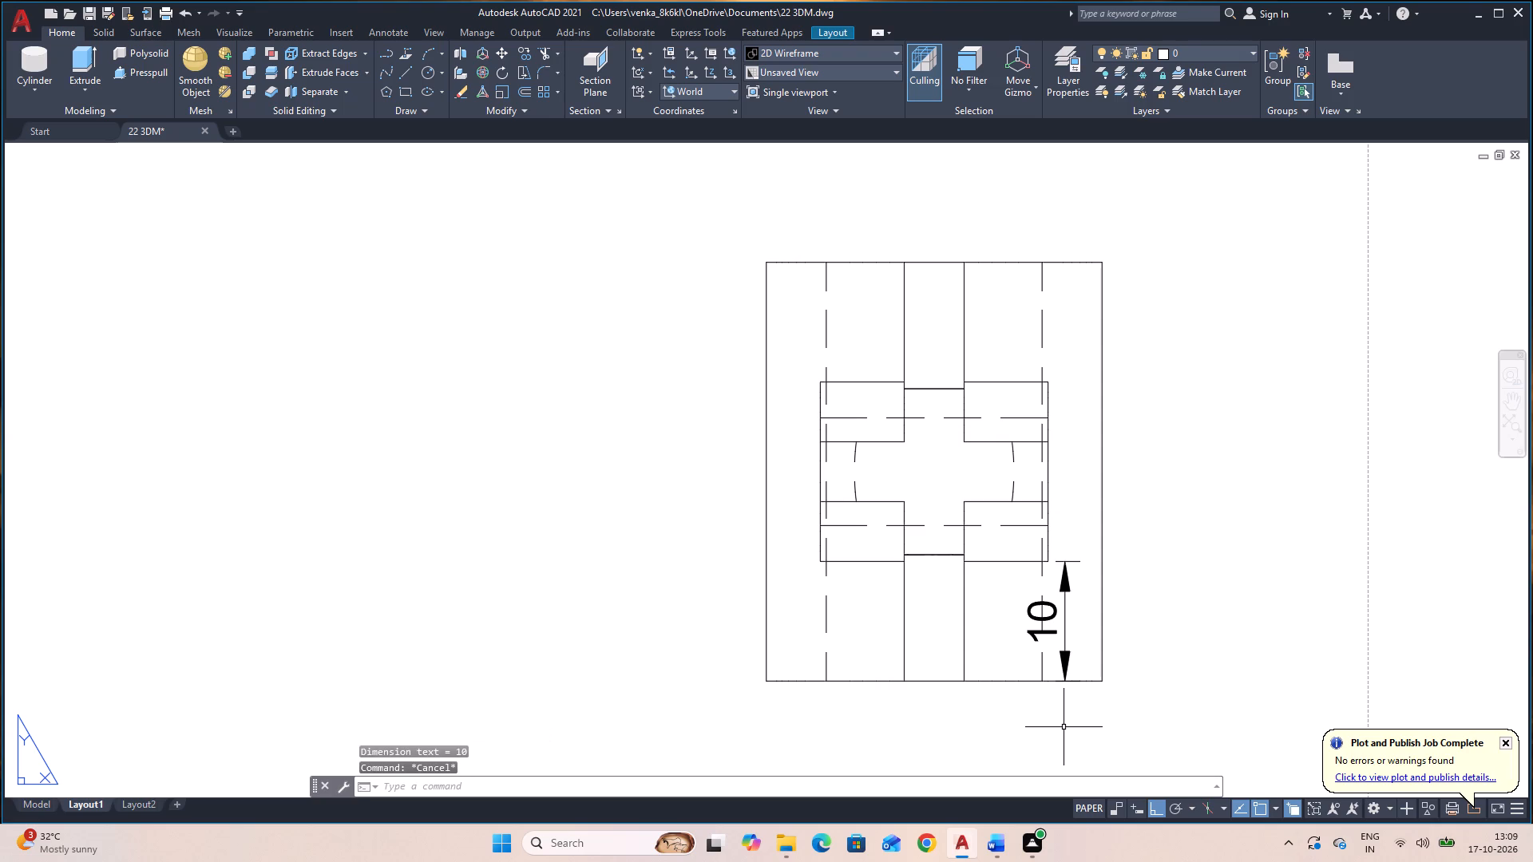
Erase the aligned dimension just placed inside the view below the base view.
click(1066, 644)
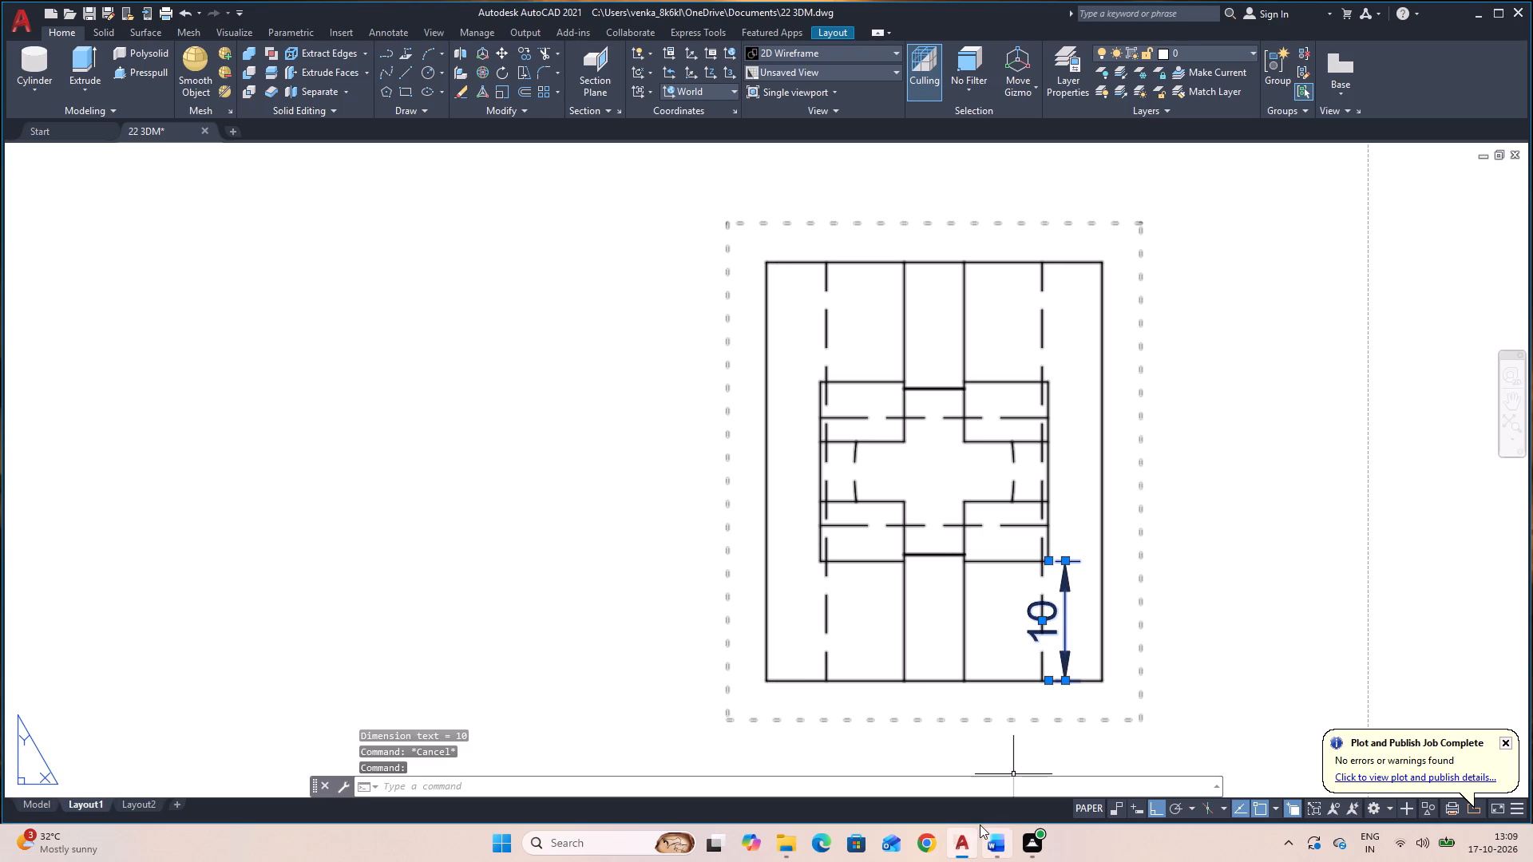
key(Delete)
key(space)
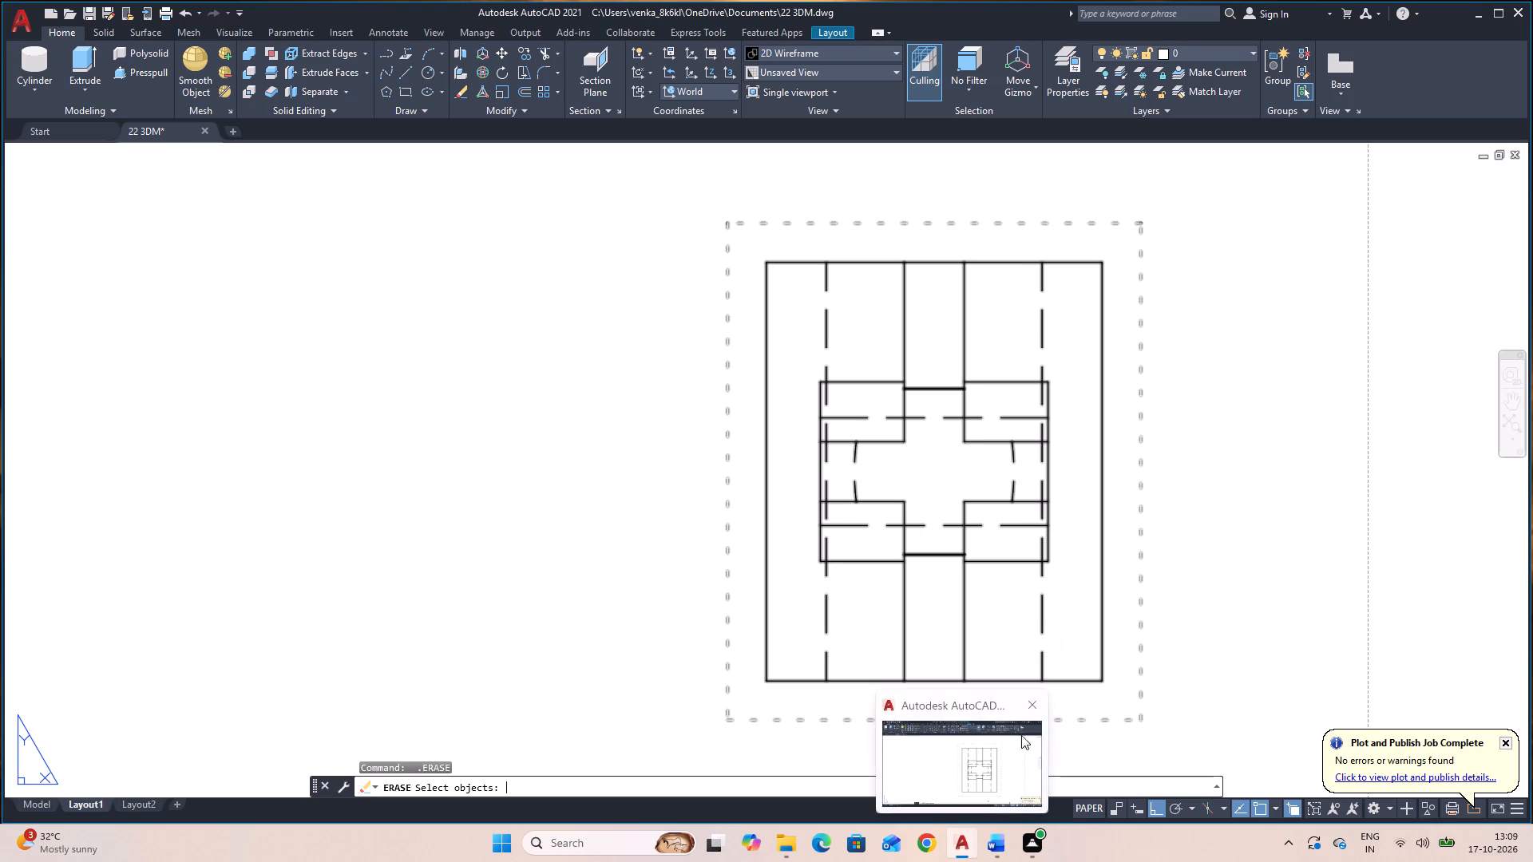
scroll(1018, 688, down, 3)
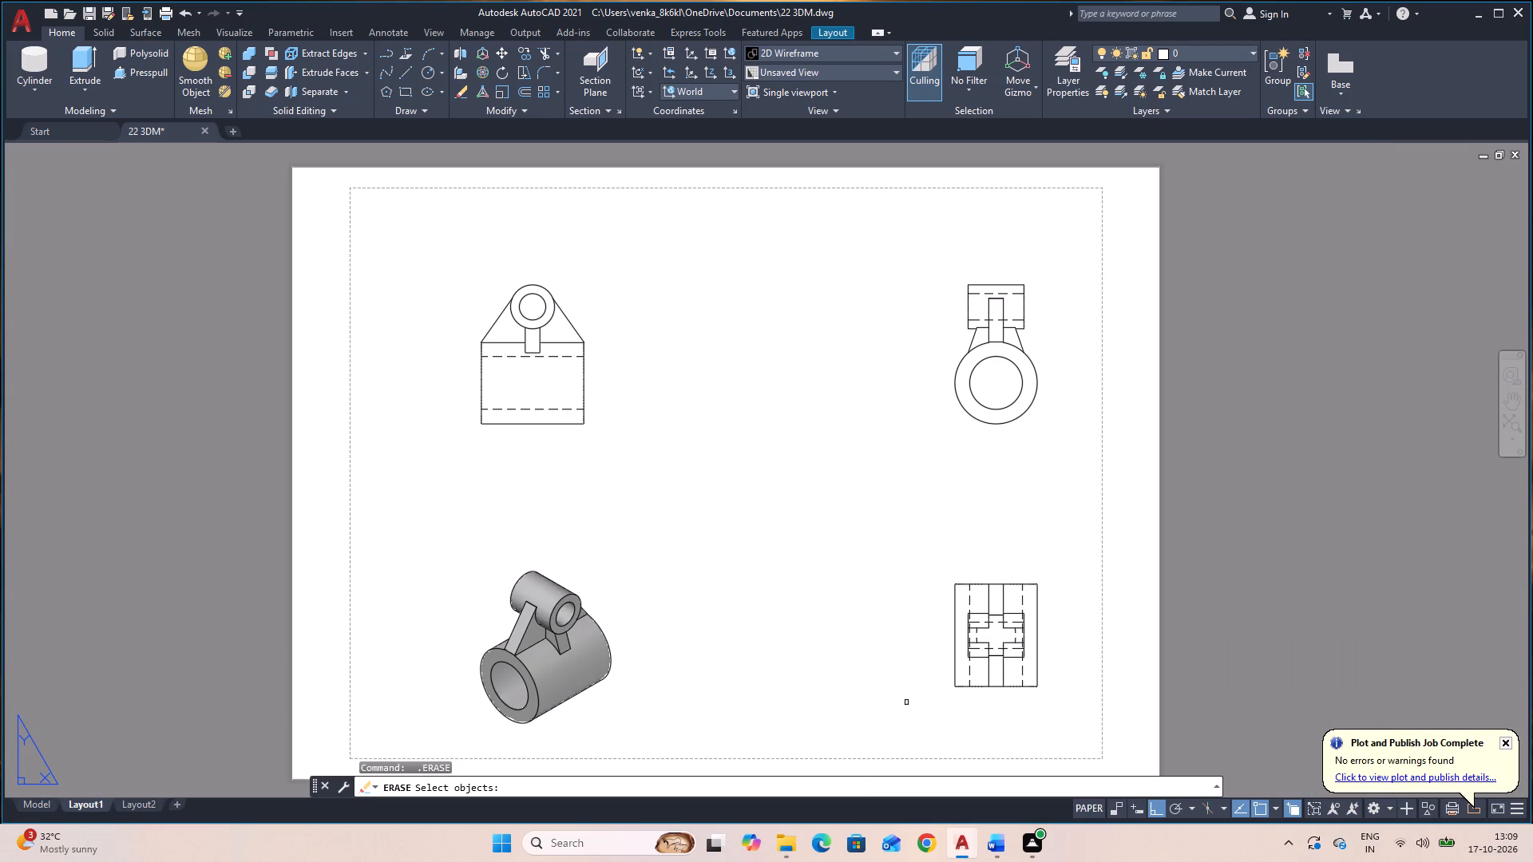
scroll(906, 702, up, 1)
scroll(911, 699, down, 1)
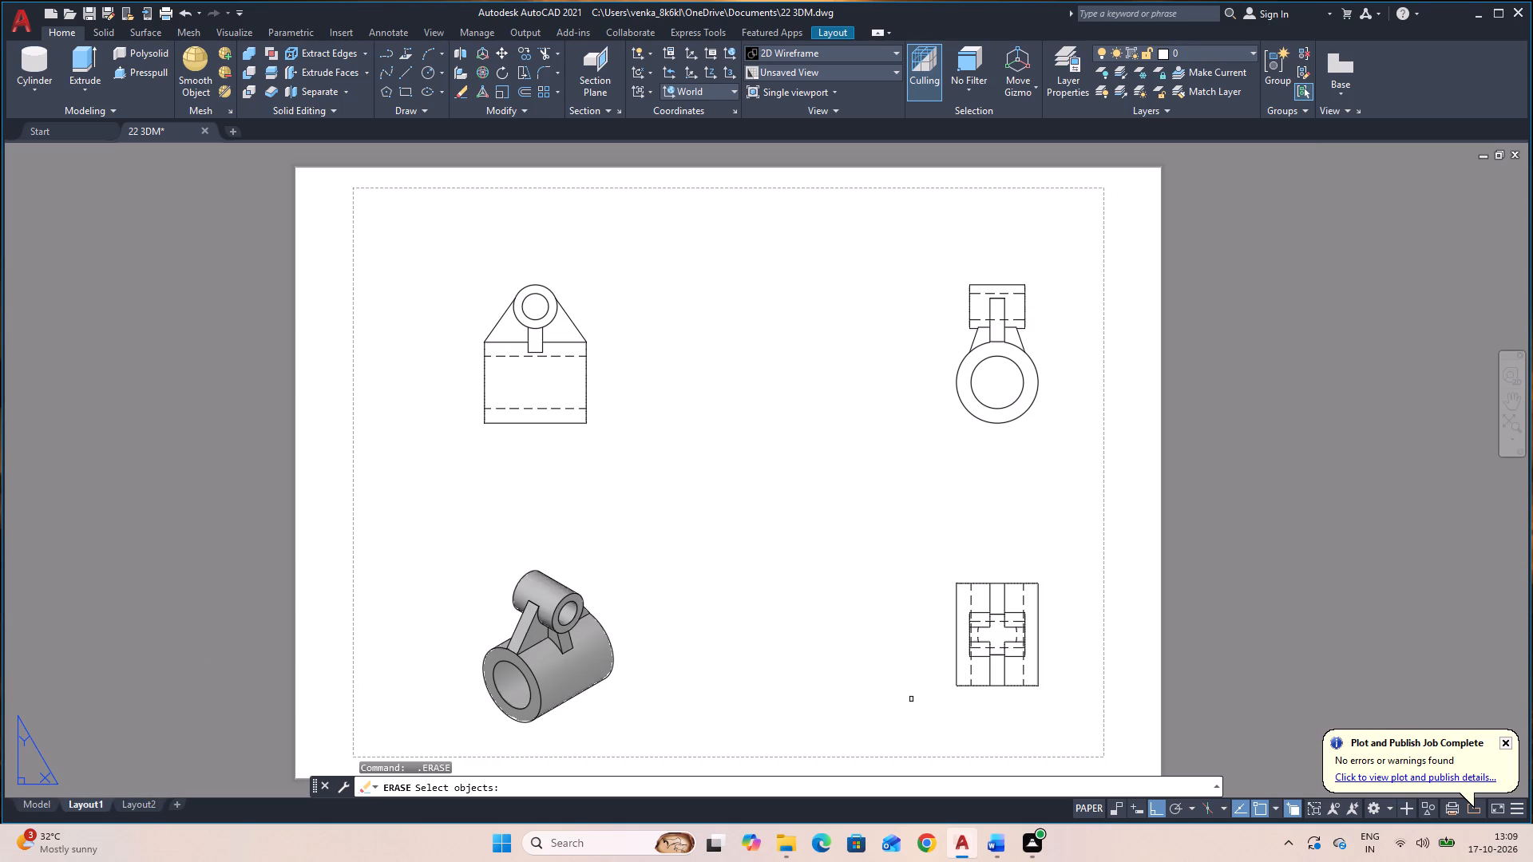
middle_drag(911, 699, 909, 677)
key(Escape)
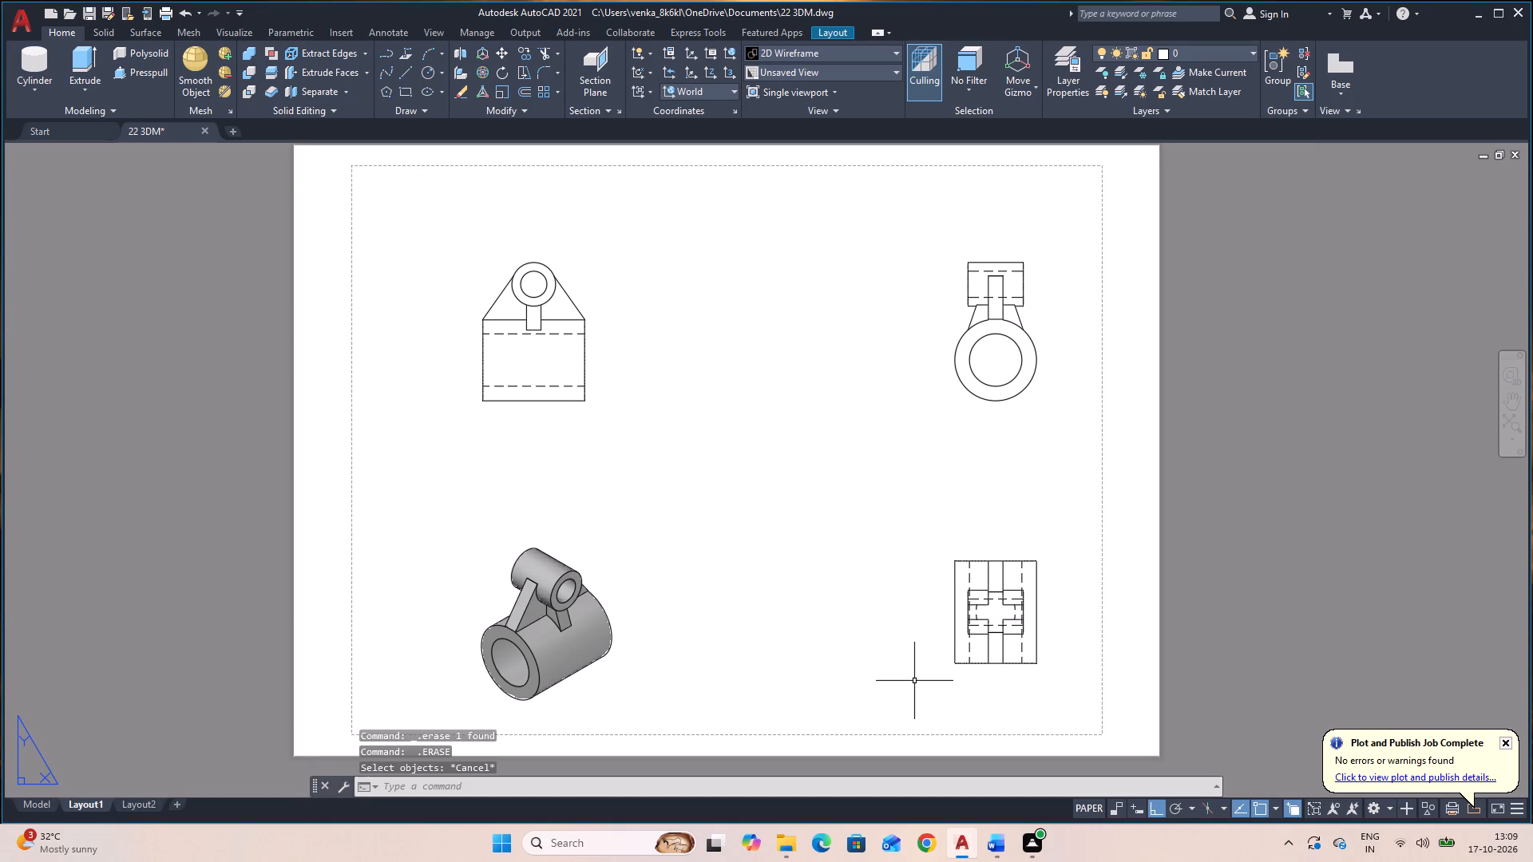
Add an aligned dimension from the cross rib's lower edge to the lower view's bottom edge, placed outside the outline's right side.
text(DAL)
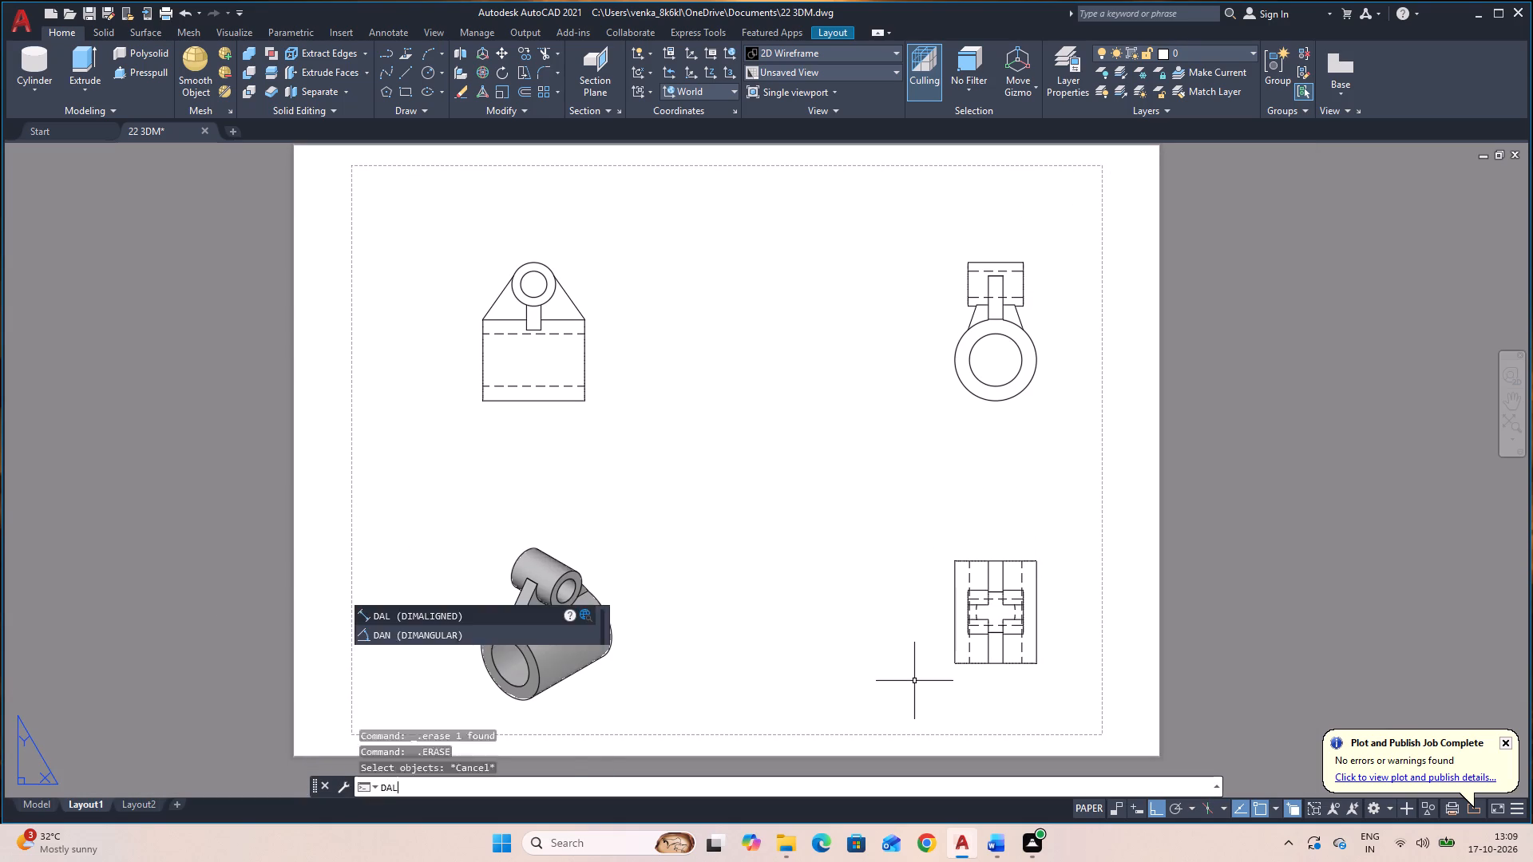
key(space)
scroll(915, 679, up, 2)
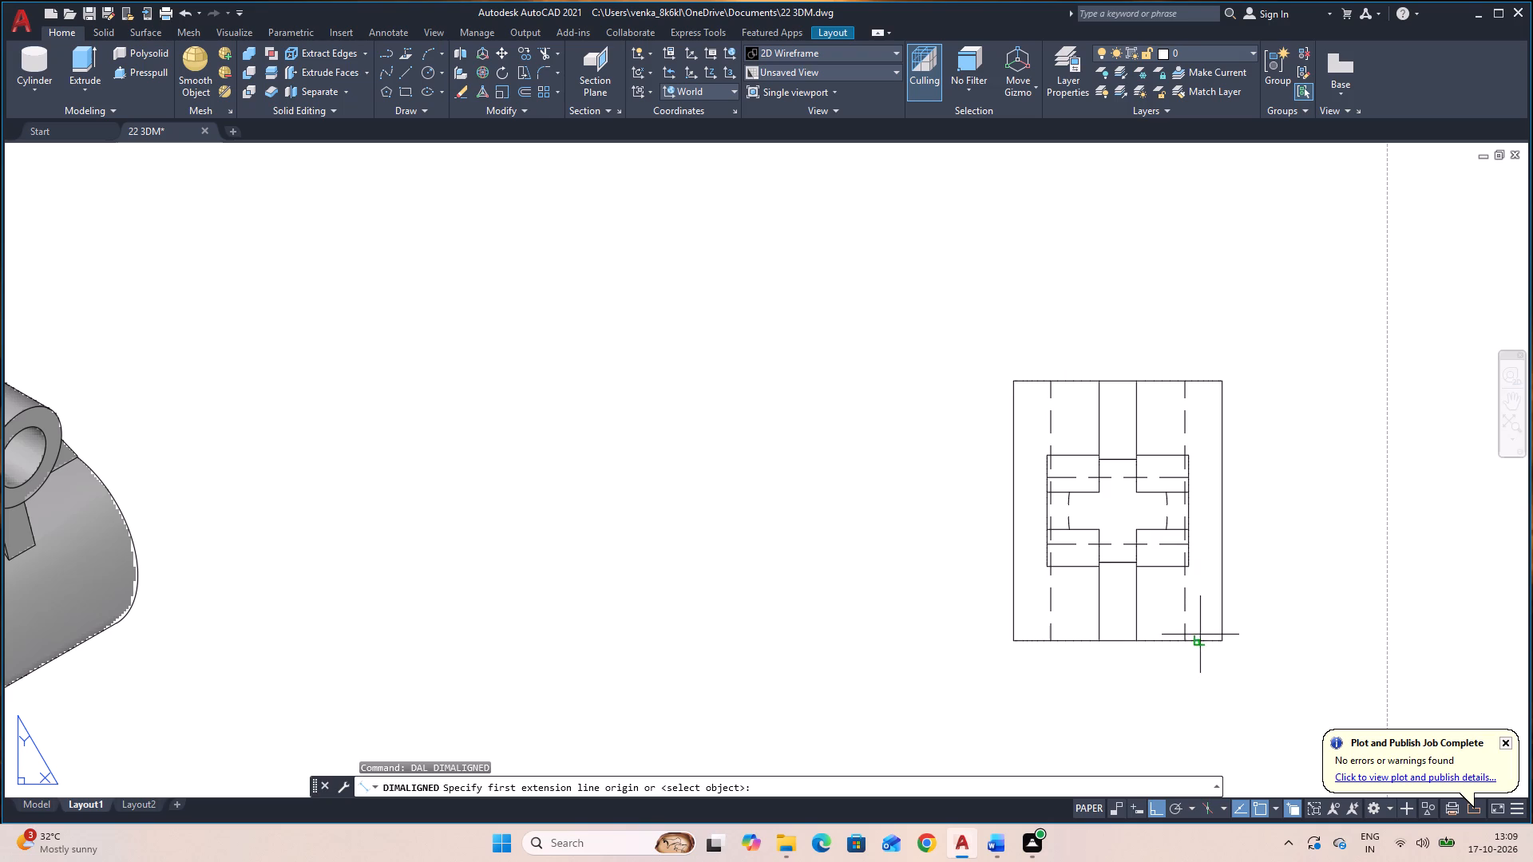
scroll(1210, 625, up, 2)
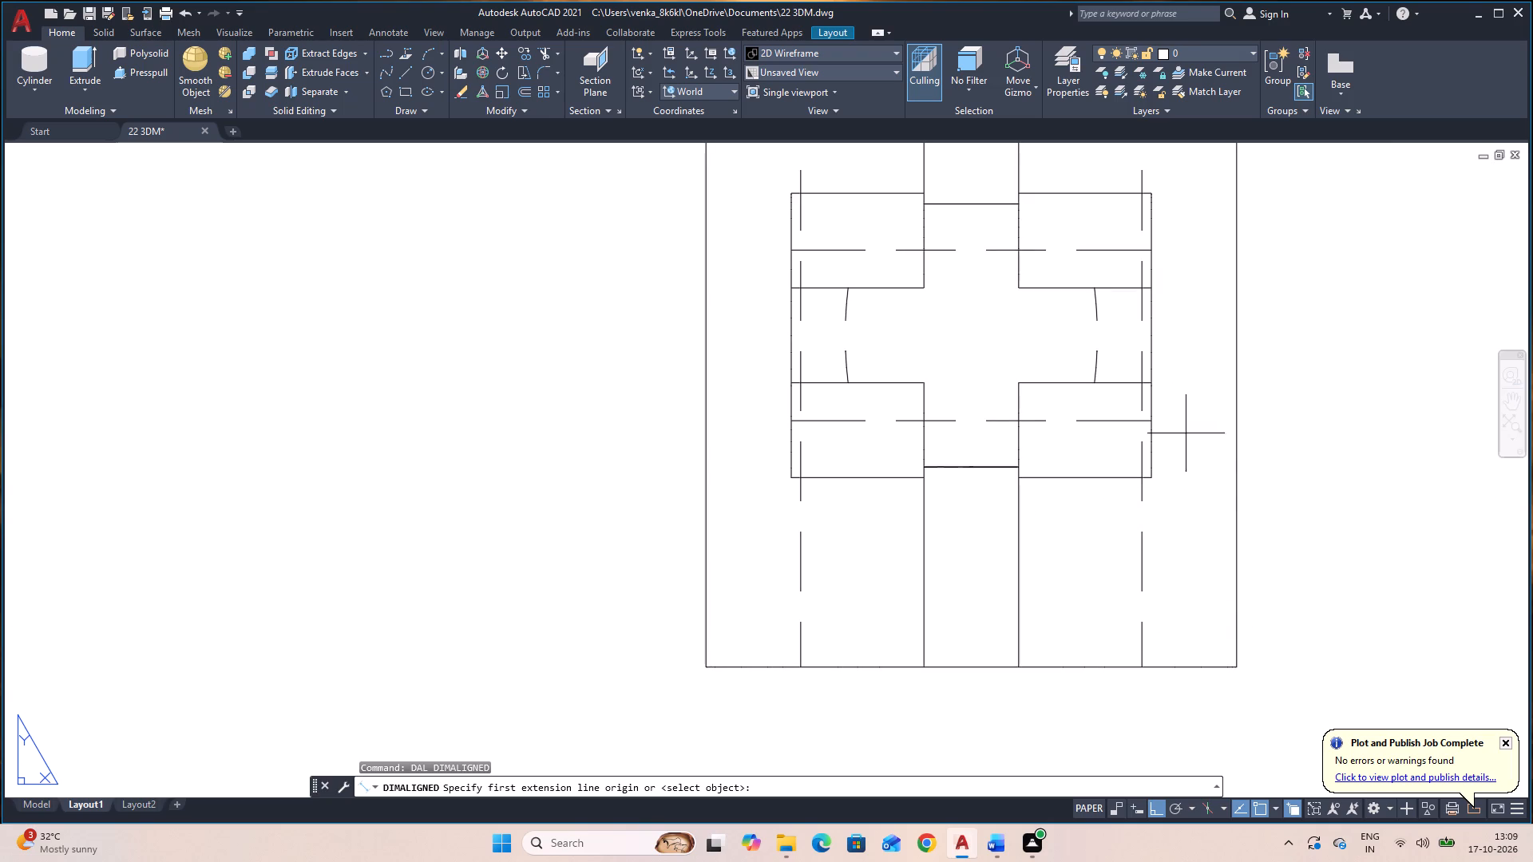
click(1155, 383)
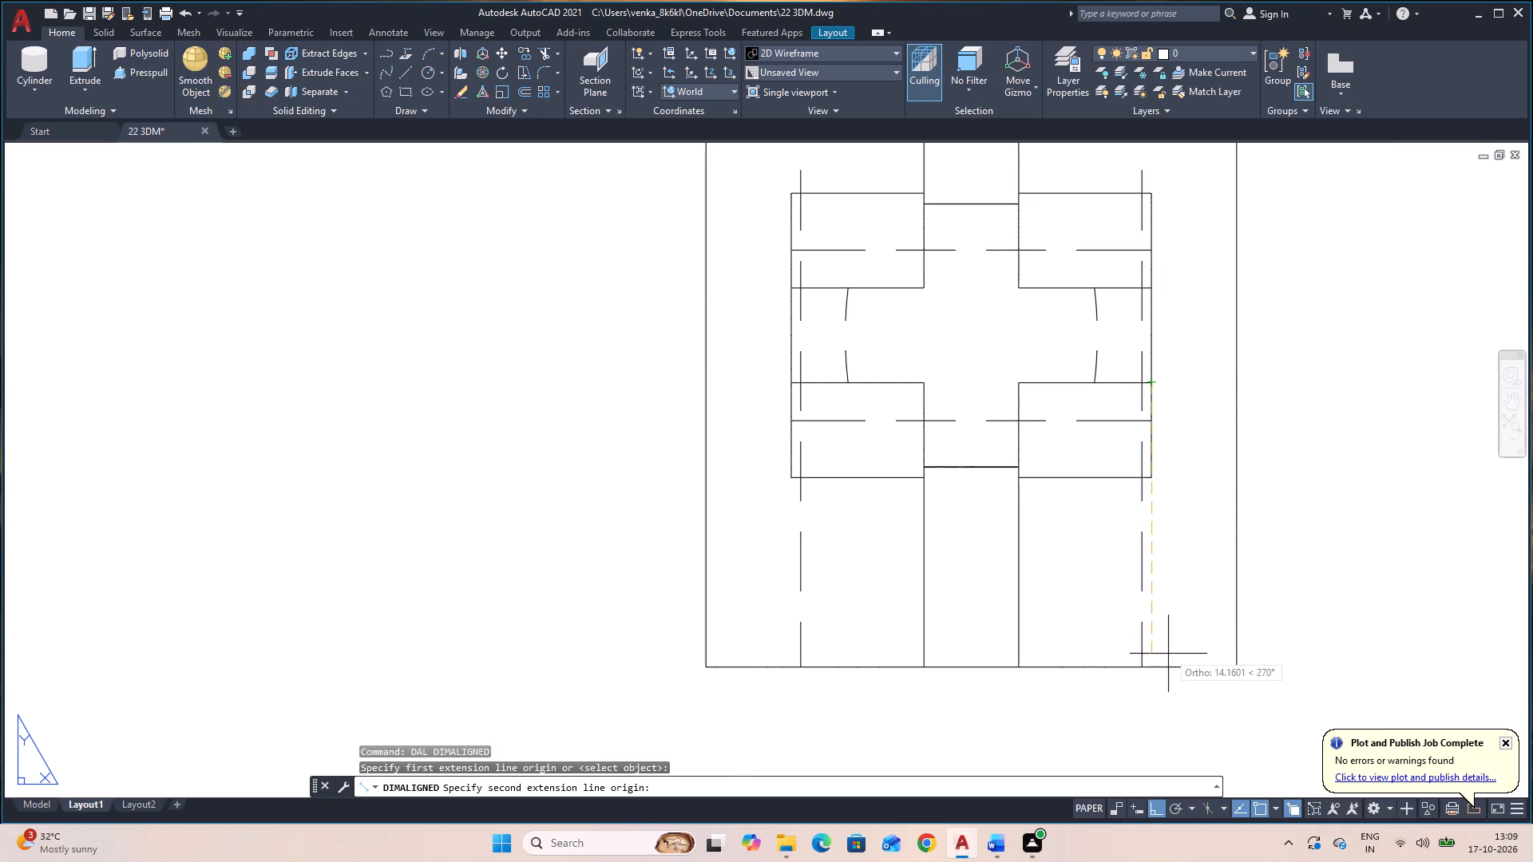
click(1156, 666)
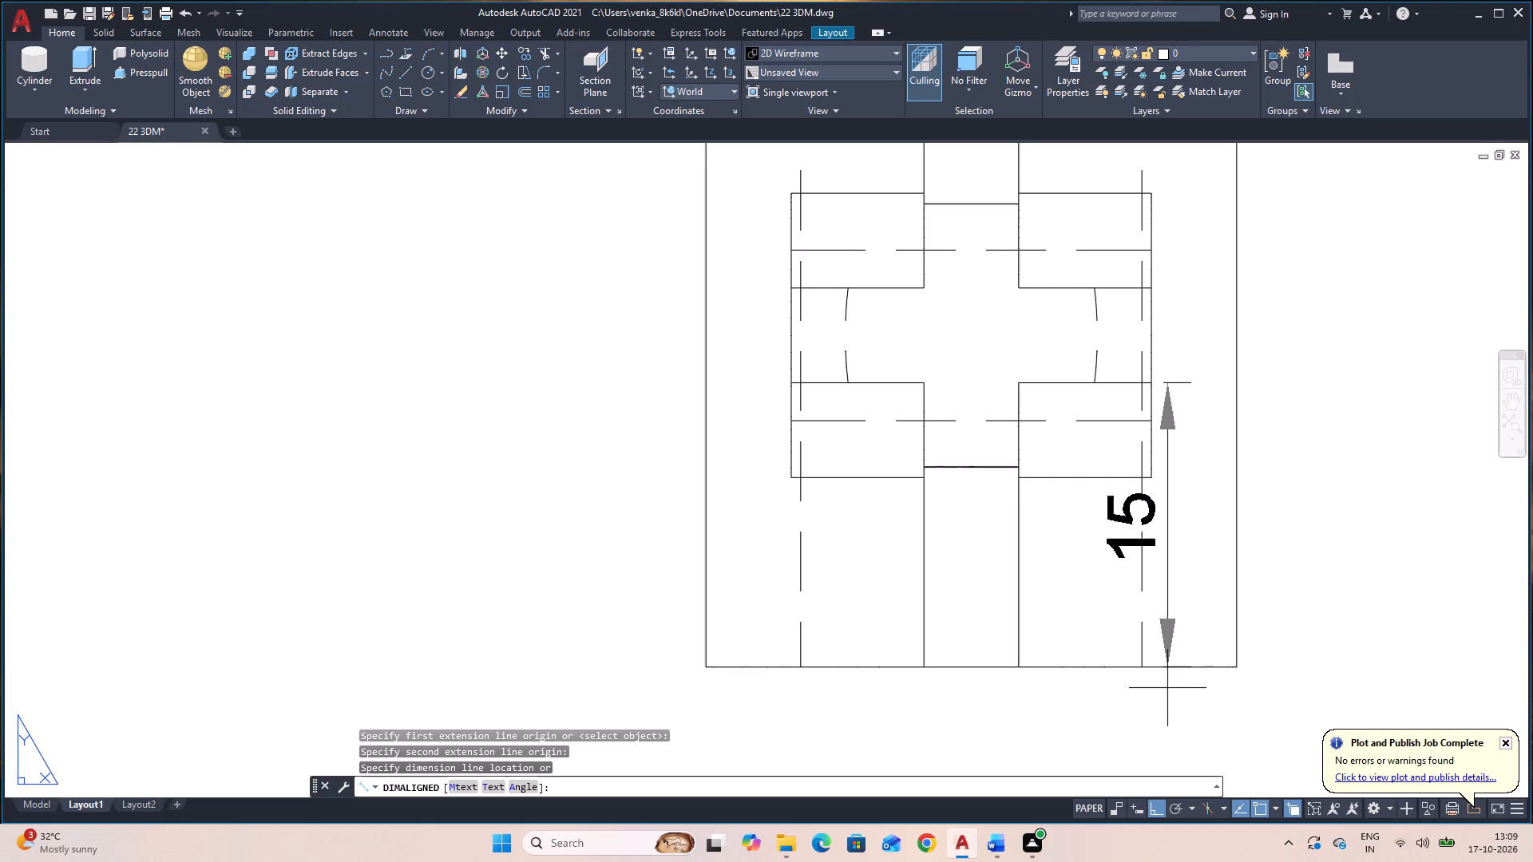
click(1315, 712)
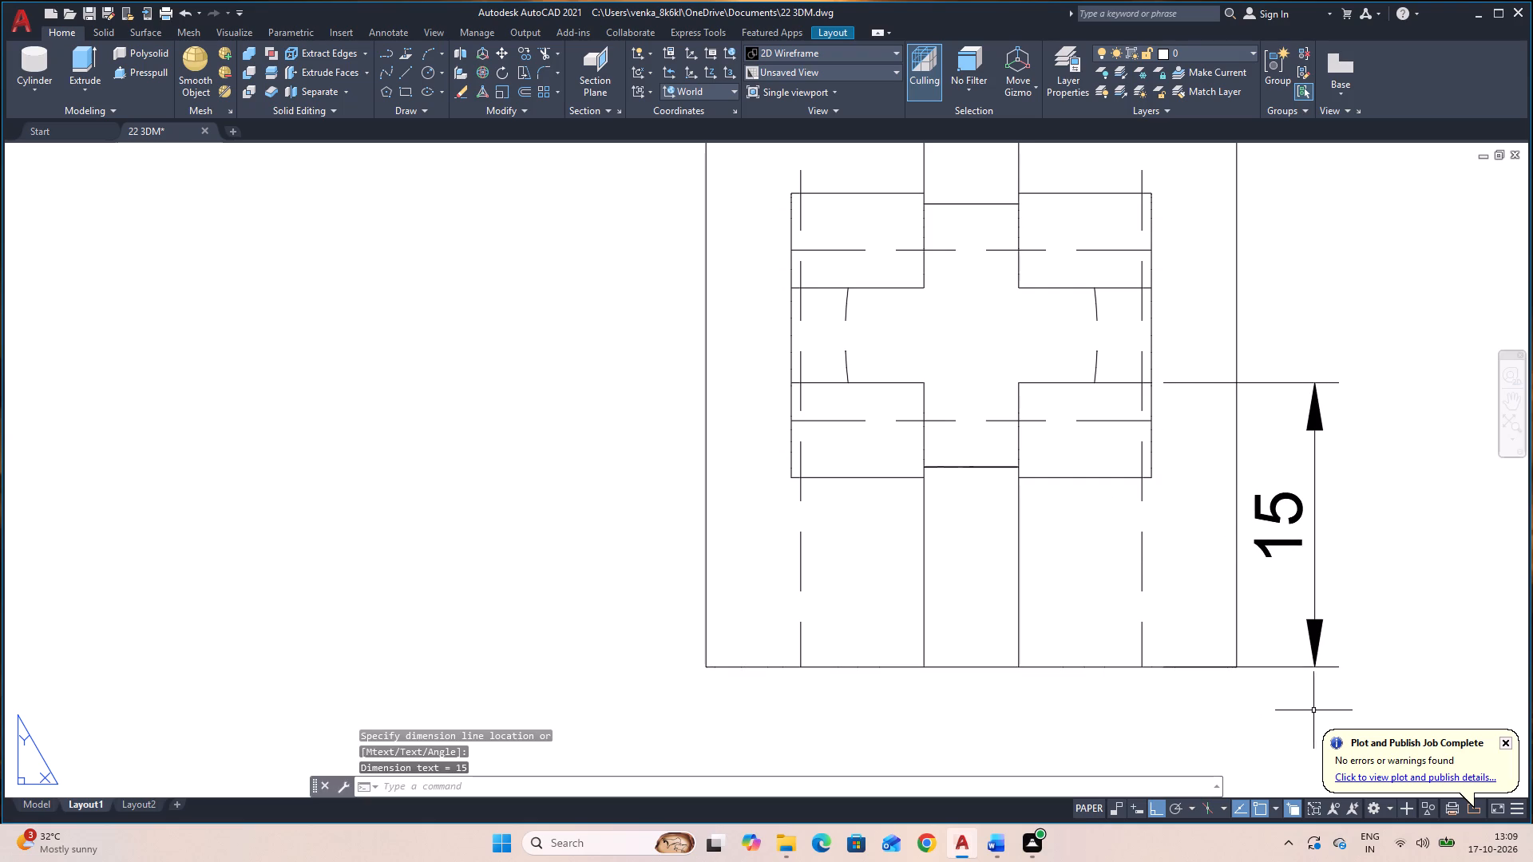
Dimension the cross rib's thickness in the same view, with the dimension line aligned above the previous one.
middle_drag(1434, 587, 1408, 622)
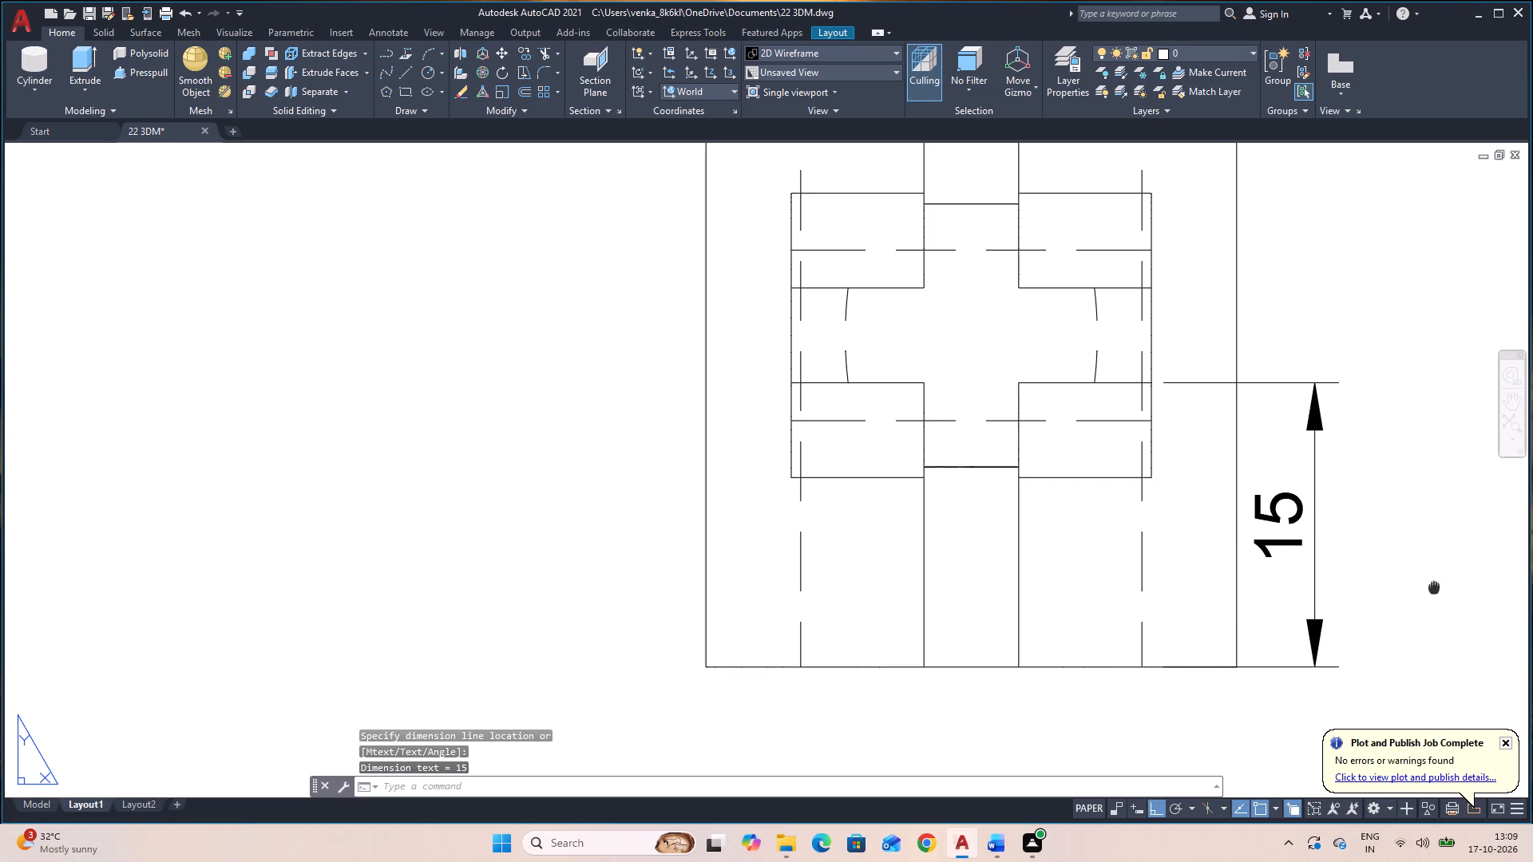
middle_drag(1408, 622, 1349, 672)
key(space)
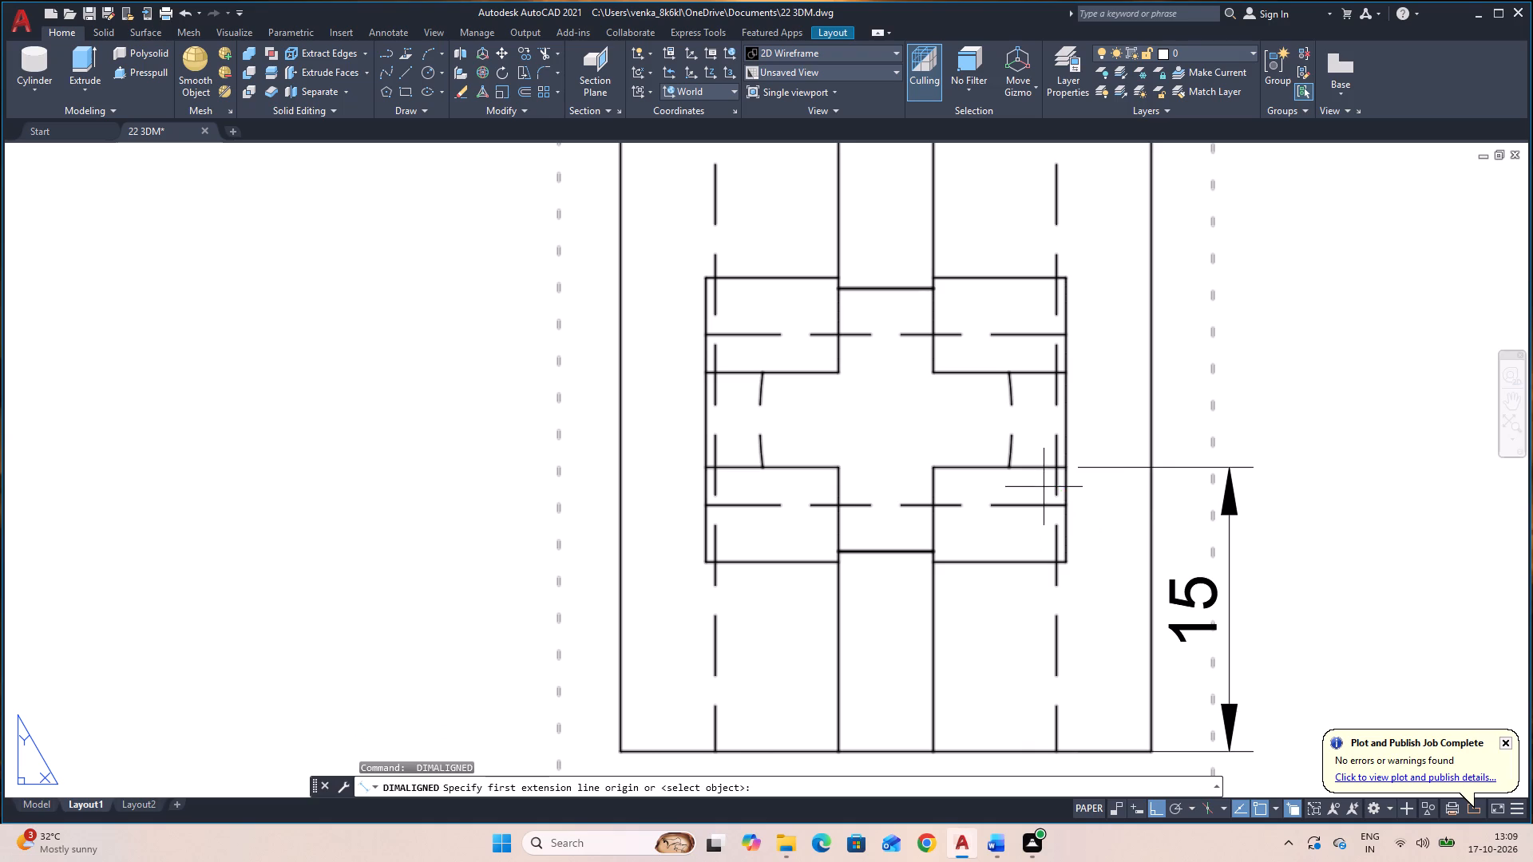
click(1061, 469)
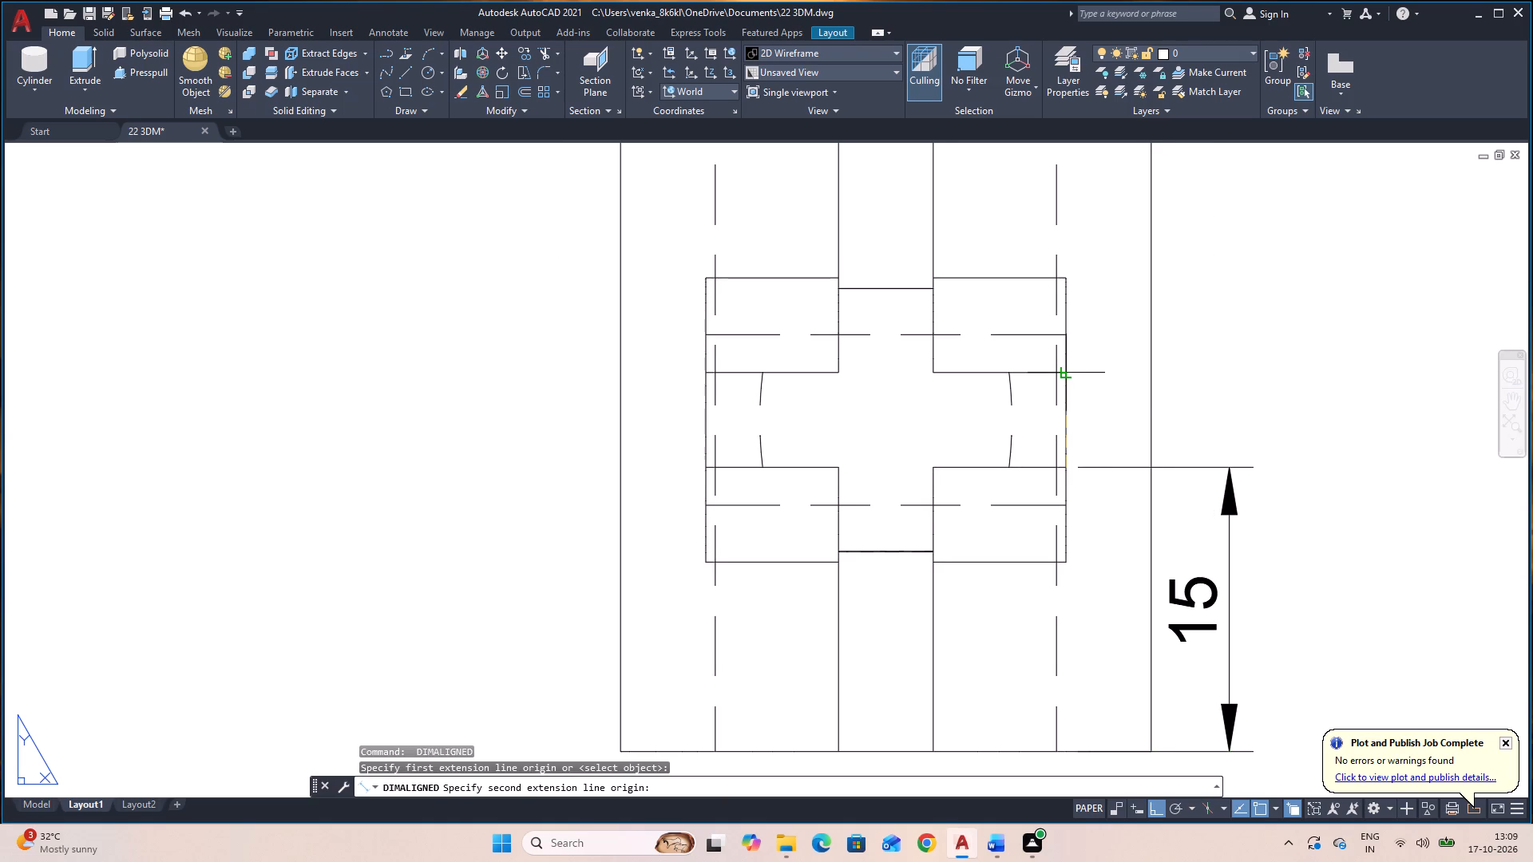
click(1062, 375)
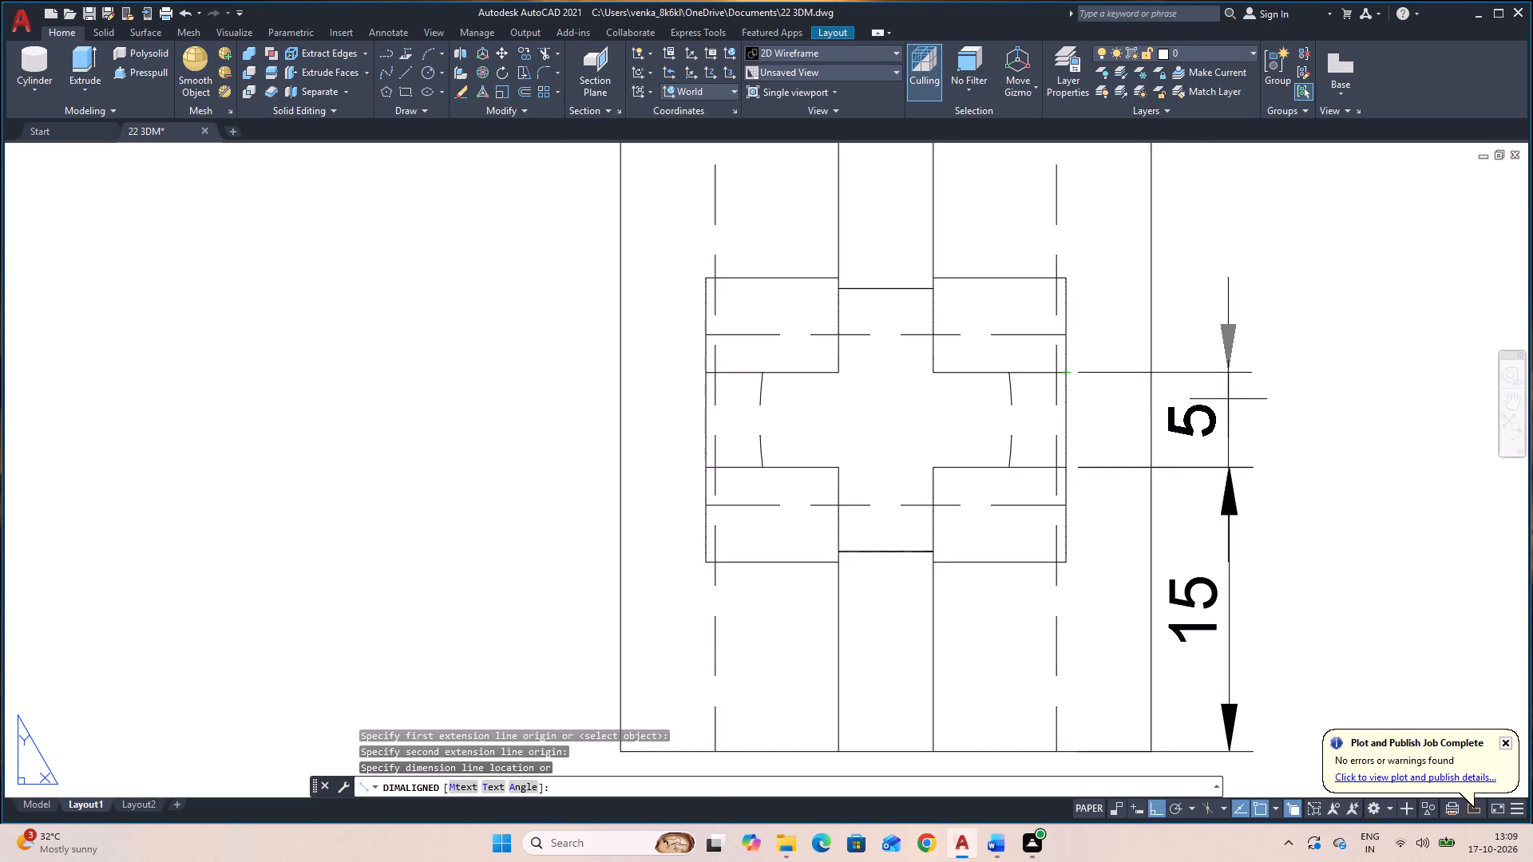
click(1228, 399)
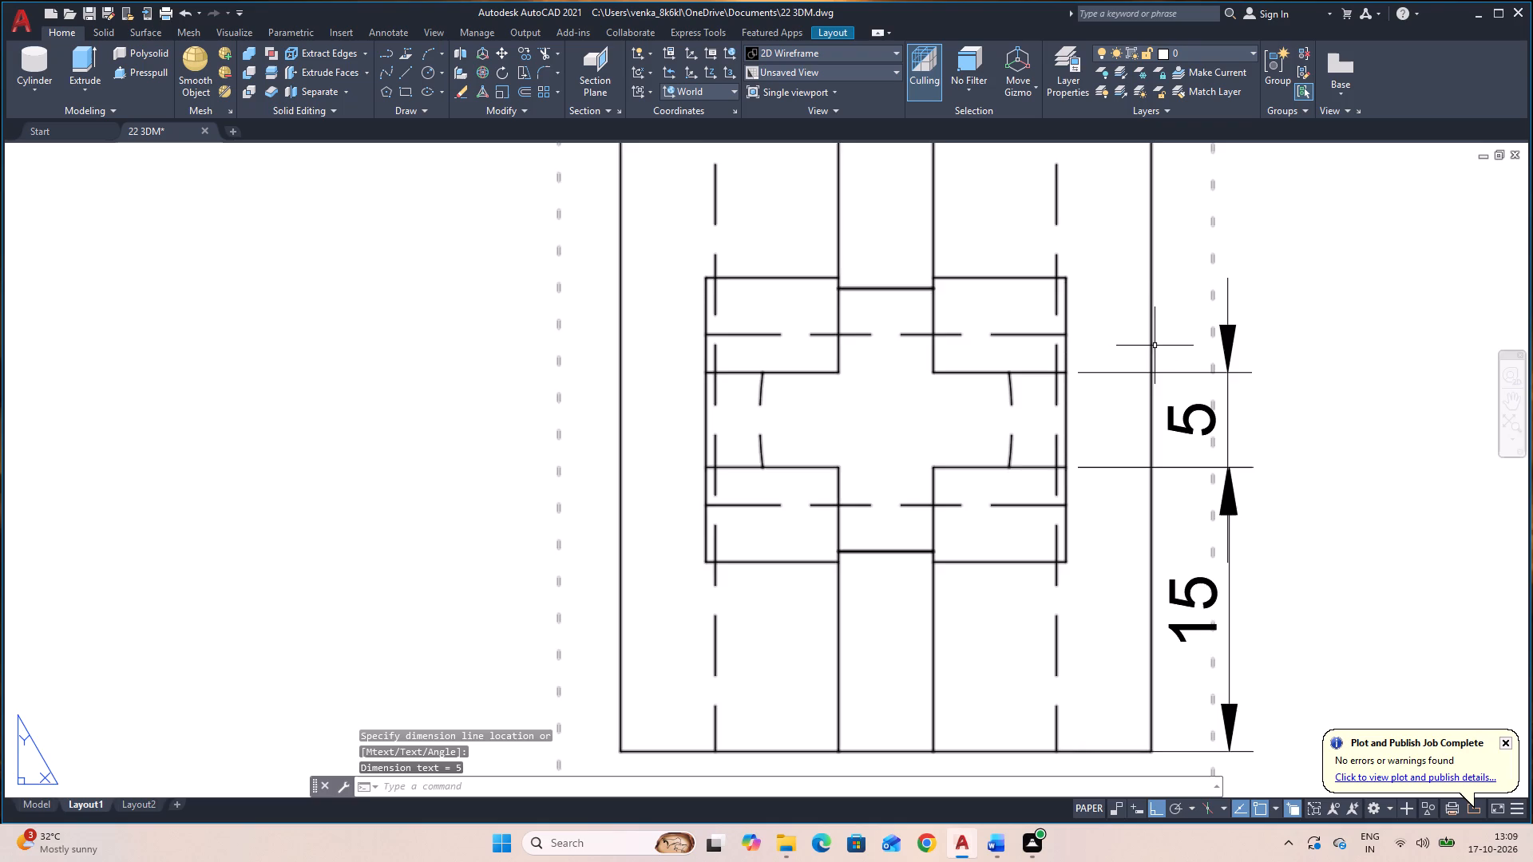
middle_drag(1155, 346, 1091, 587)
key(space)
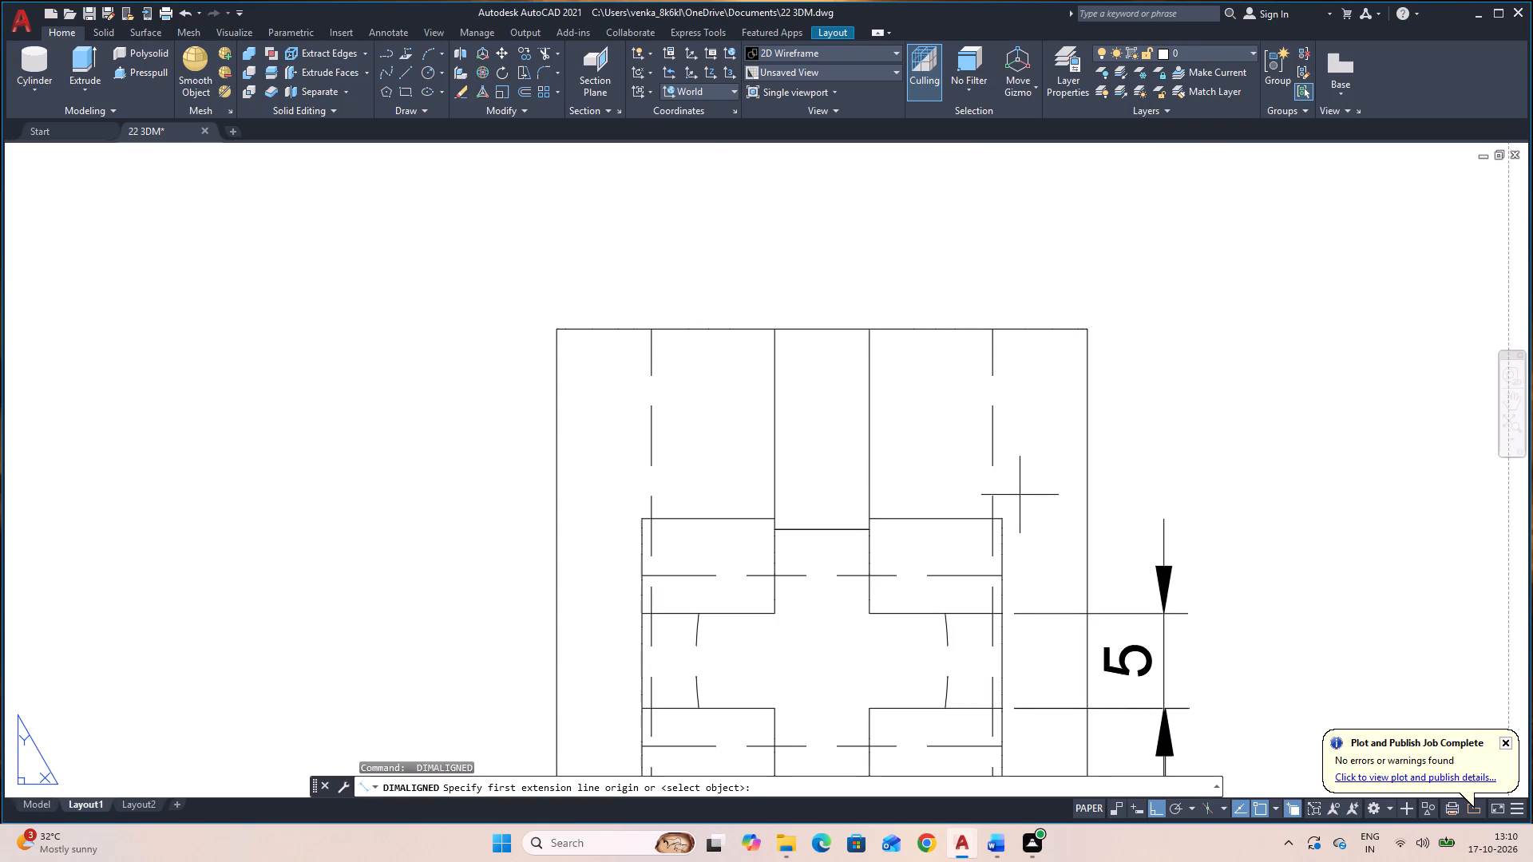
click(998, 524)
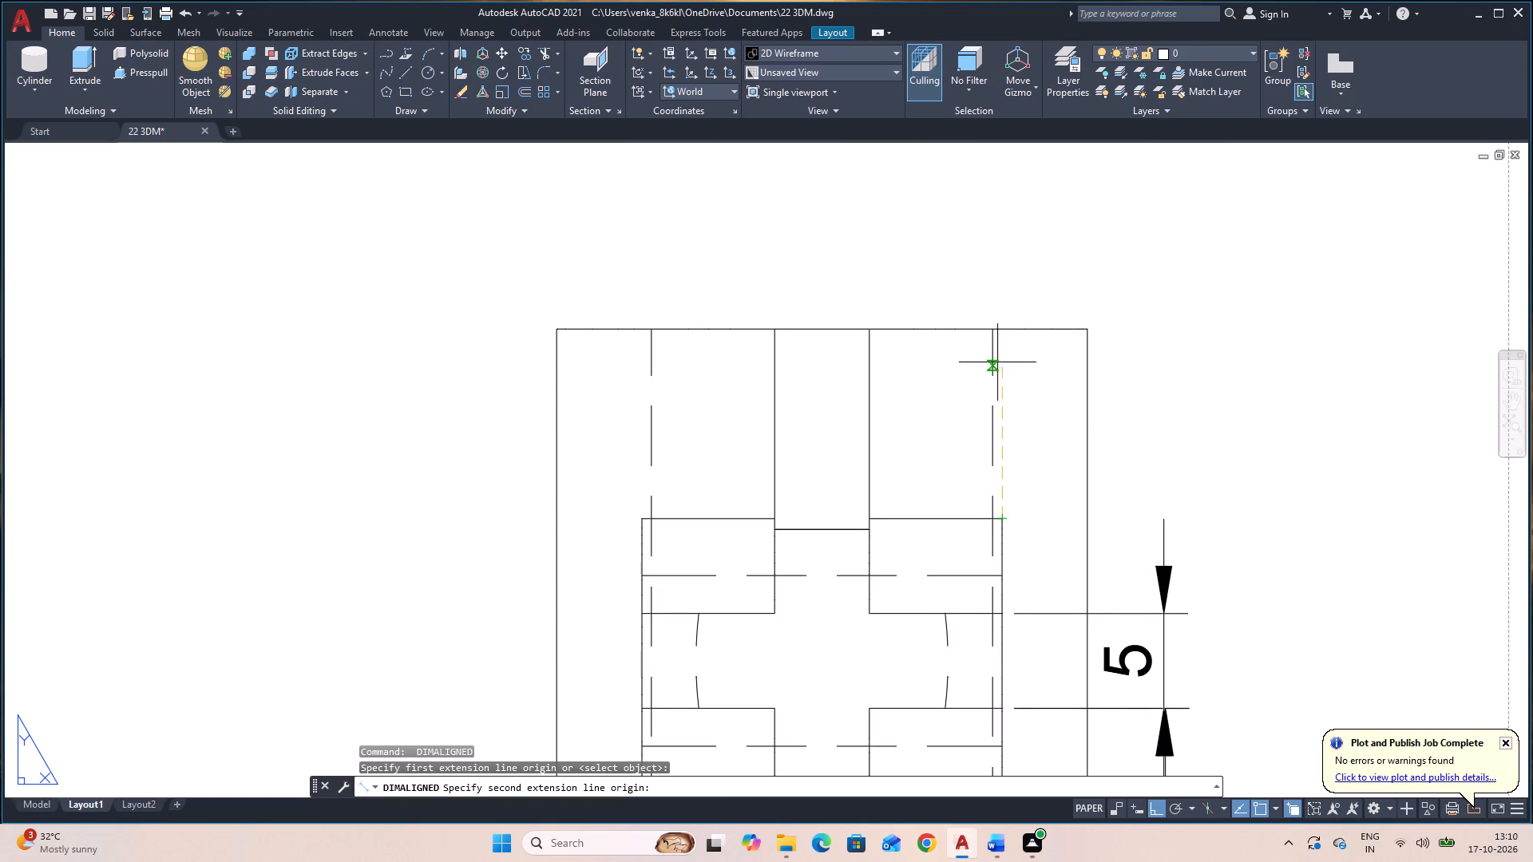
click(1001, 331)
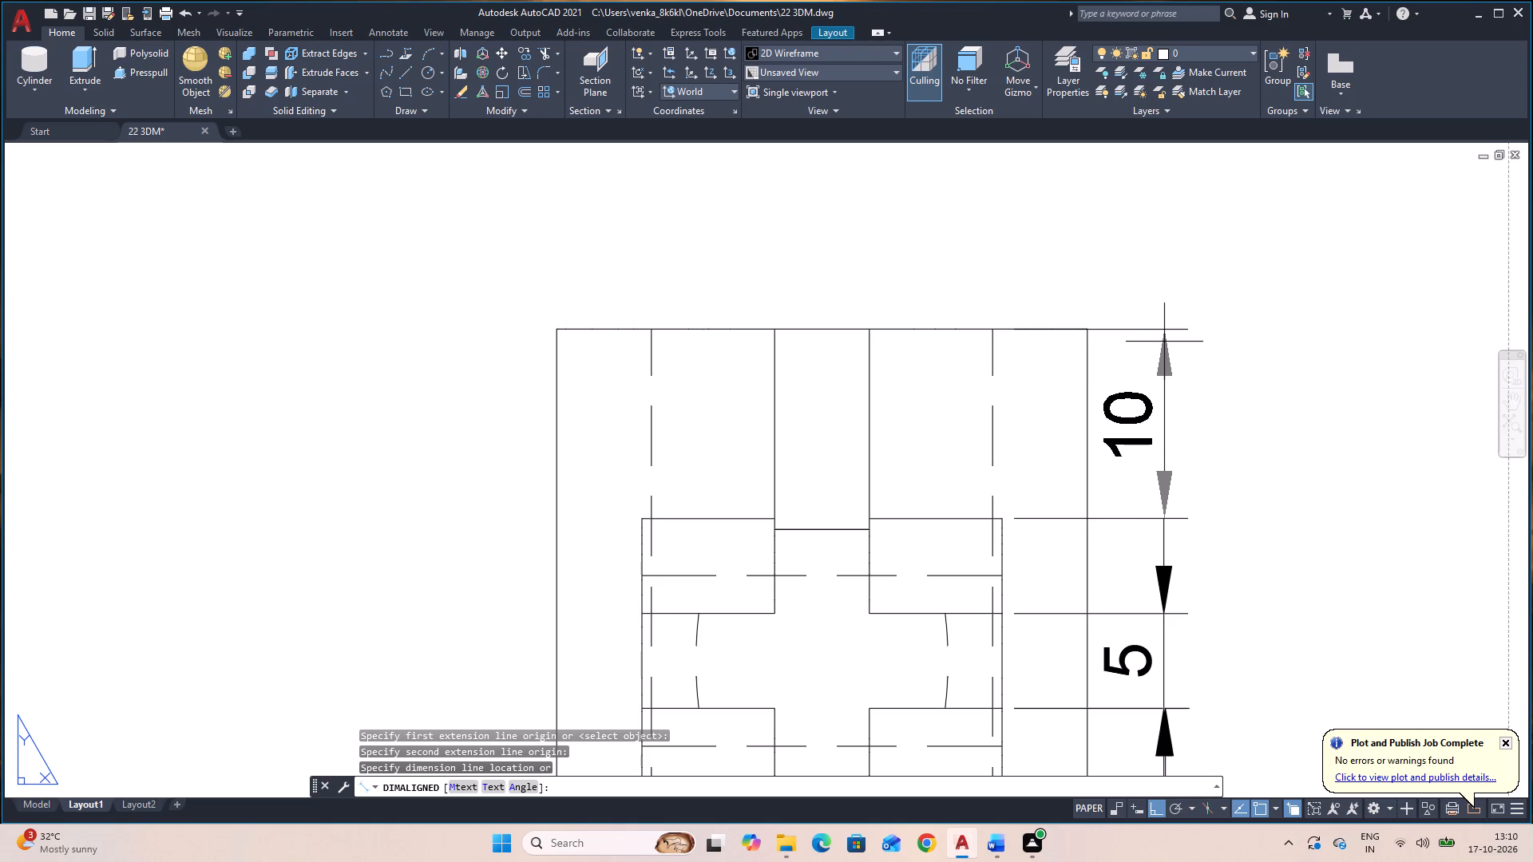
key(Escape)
Add an aligned dimension from the cross rib's upper edge to the view's top edge, in line with the rib thickness dimension.
key(space)
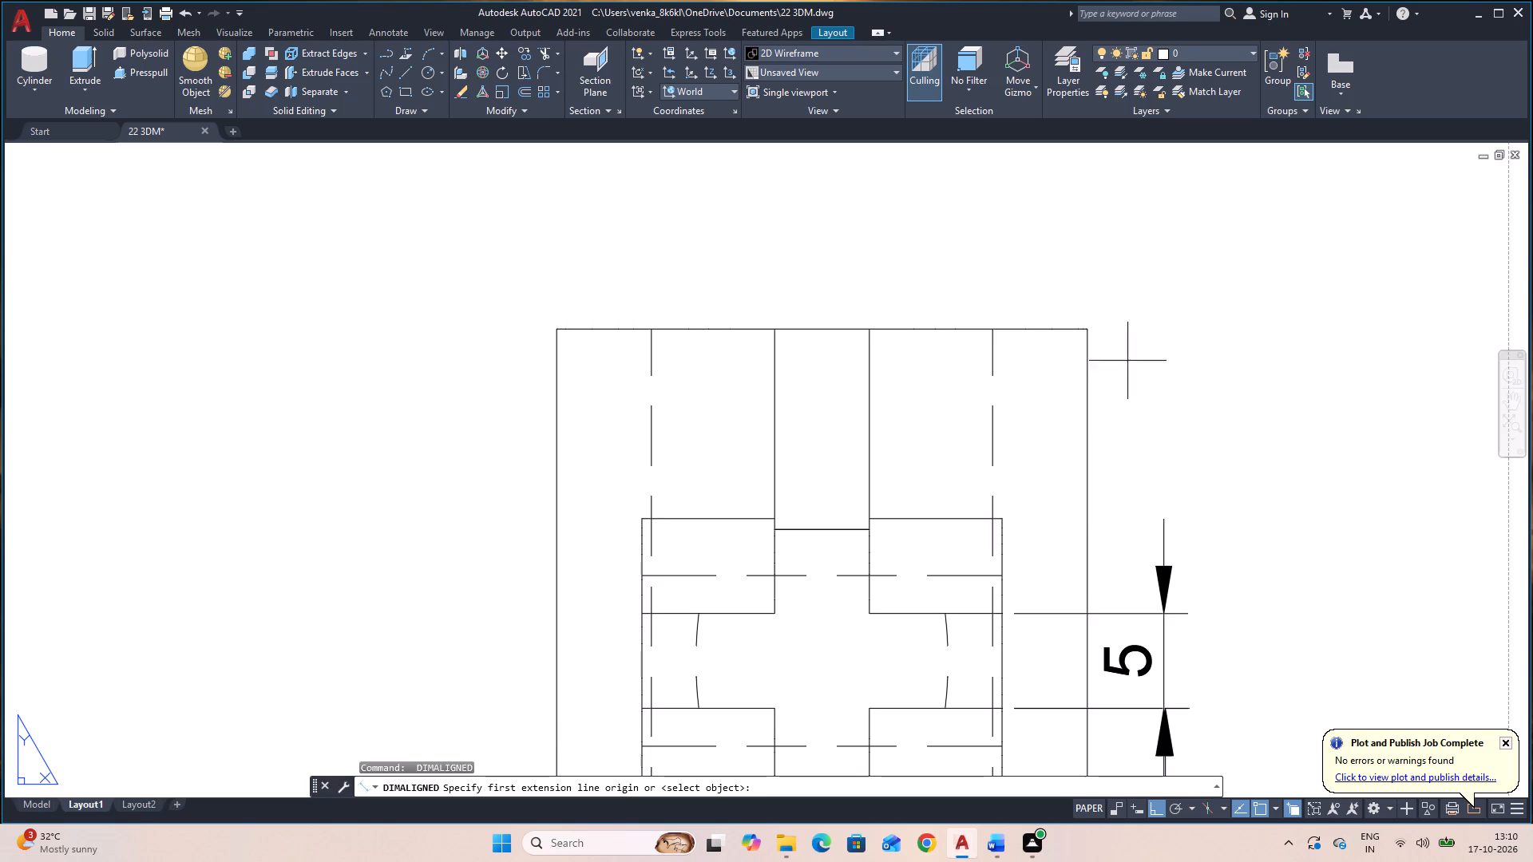
click(1002, 614)
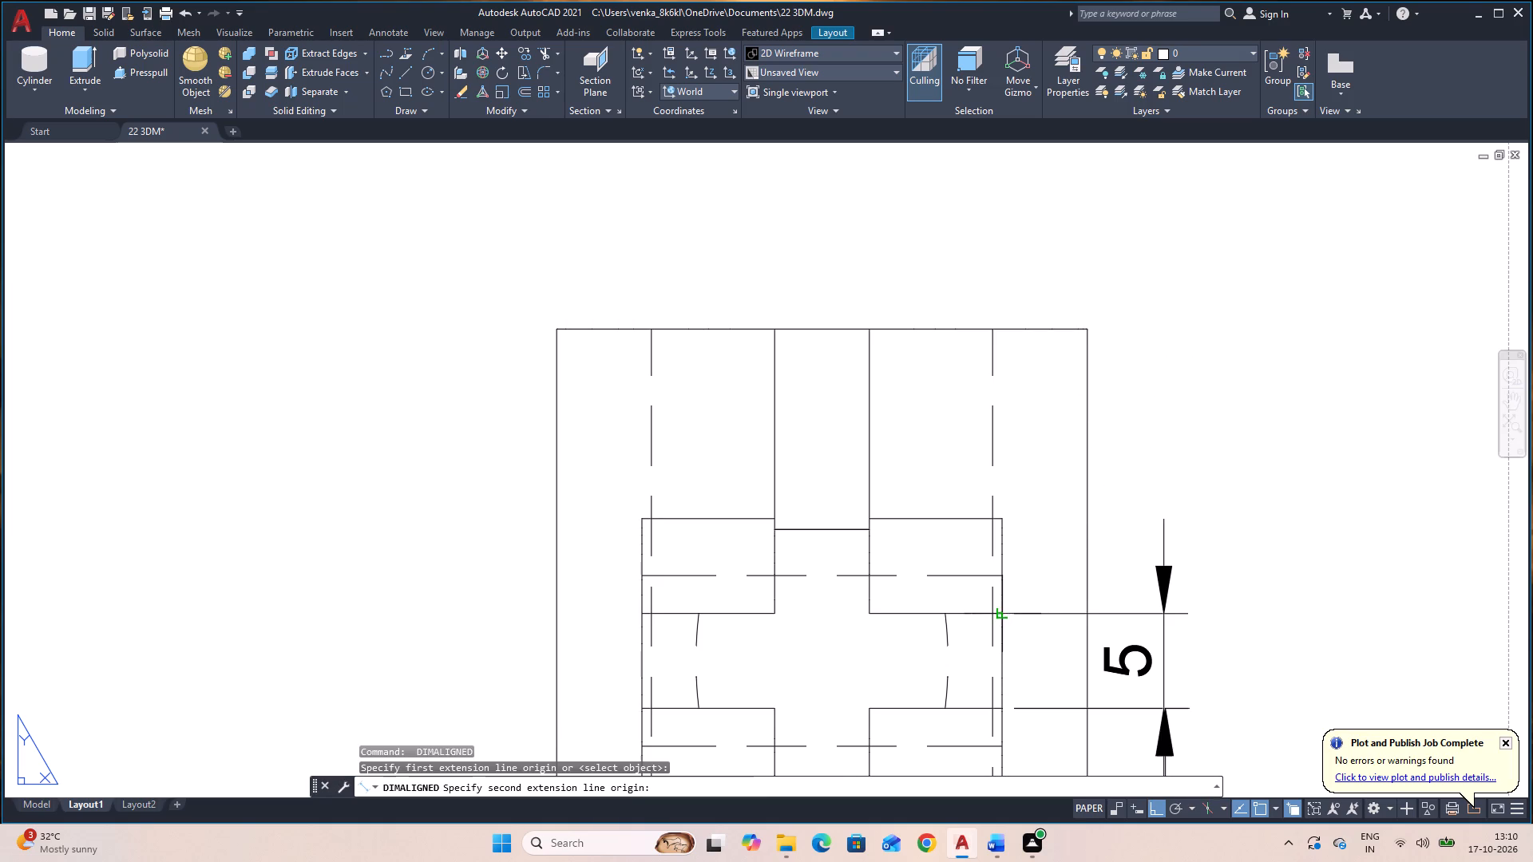
click(1008, 327)
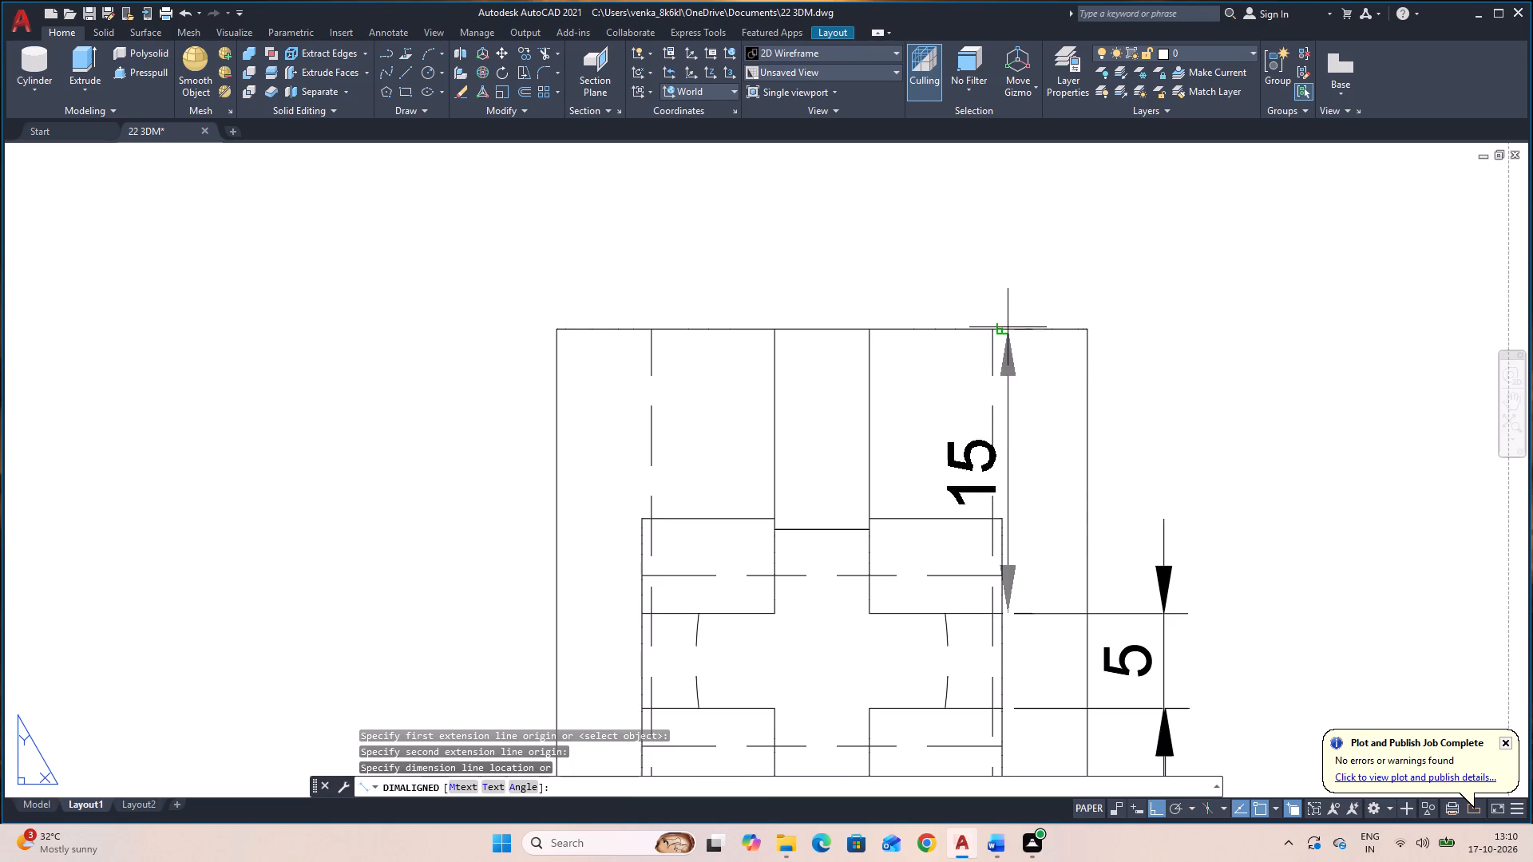
click(1163, 353)
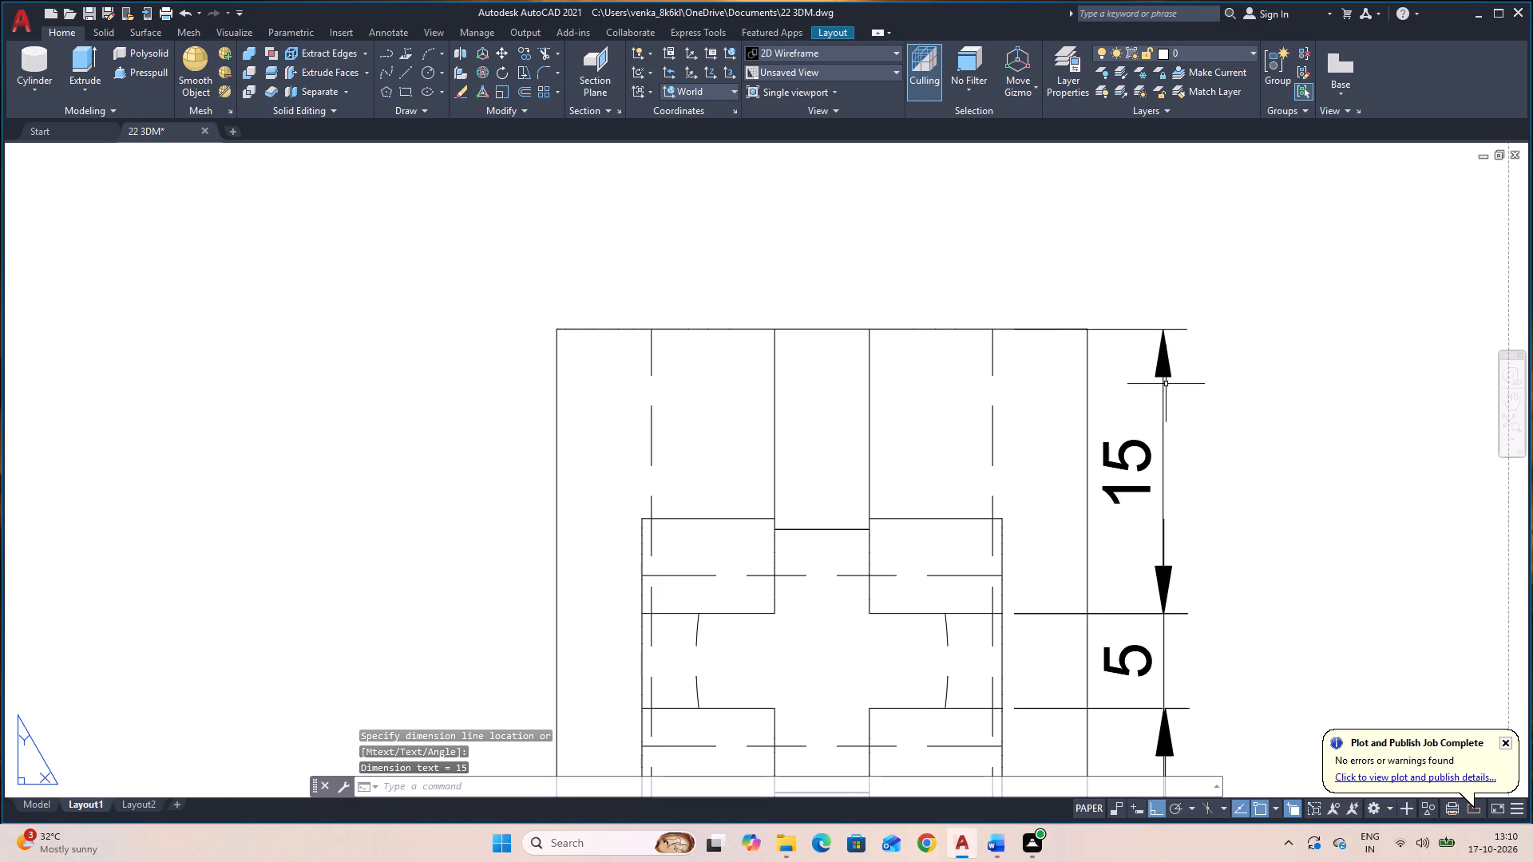
Add an aligned dimension from the lower view's top edge to its right side's midpoint, placed outside the existing dimension chain.
scroll(1166, 386, down, 3)
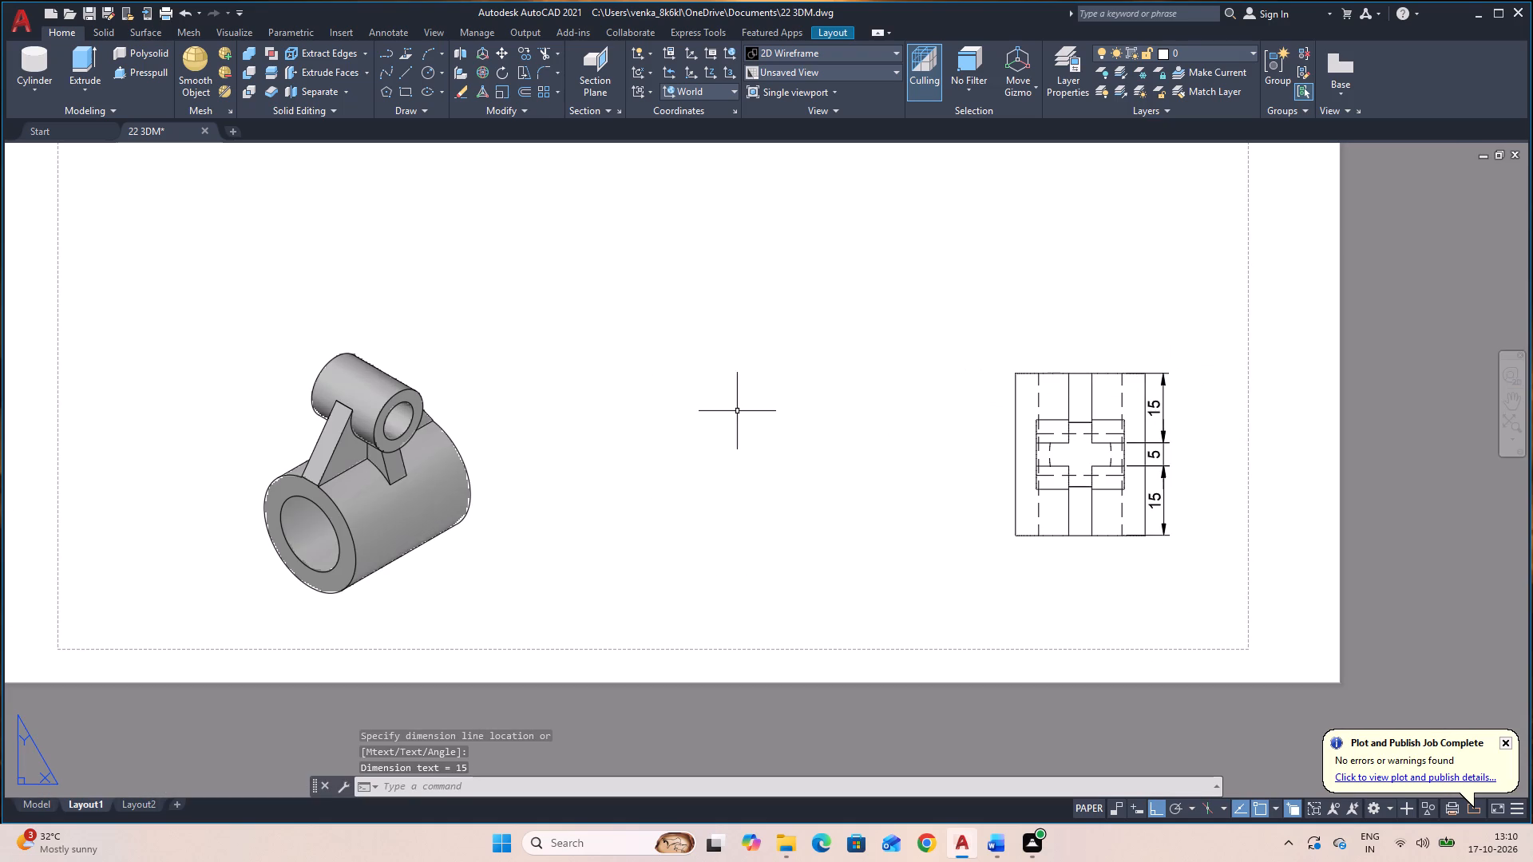
middle_drag(730, 413, 724, 587)
scroll(727, 572, down, 1)
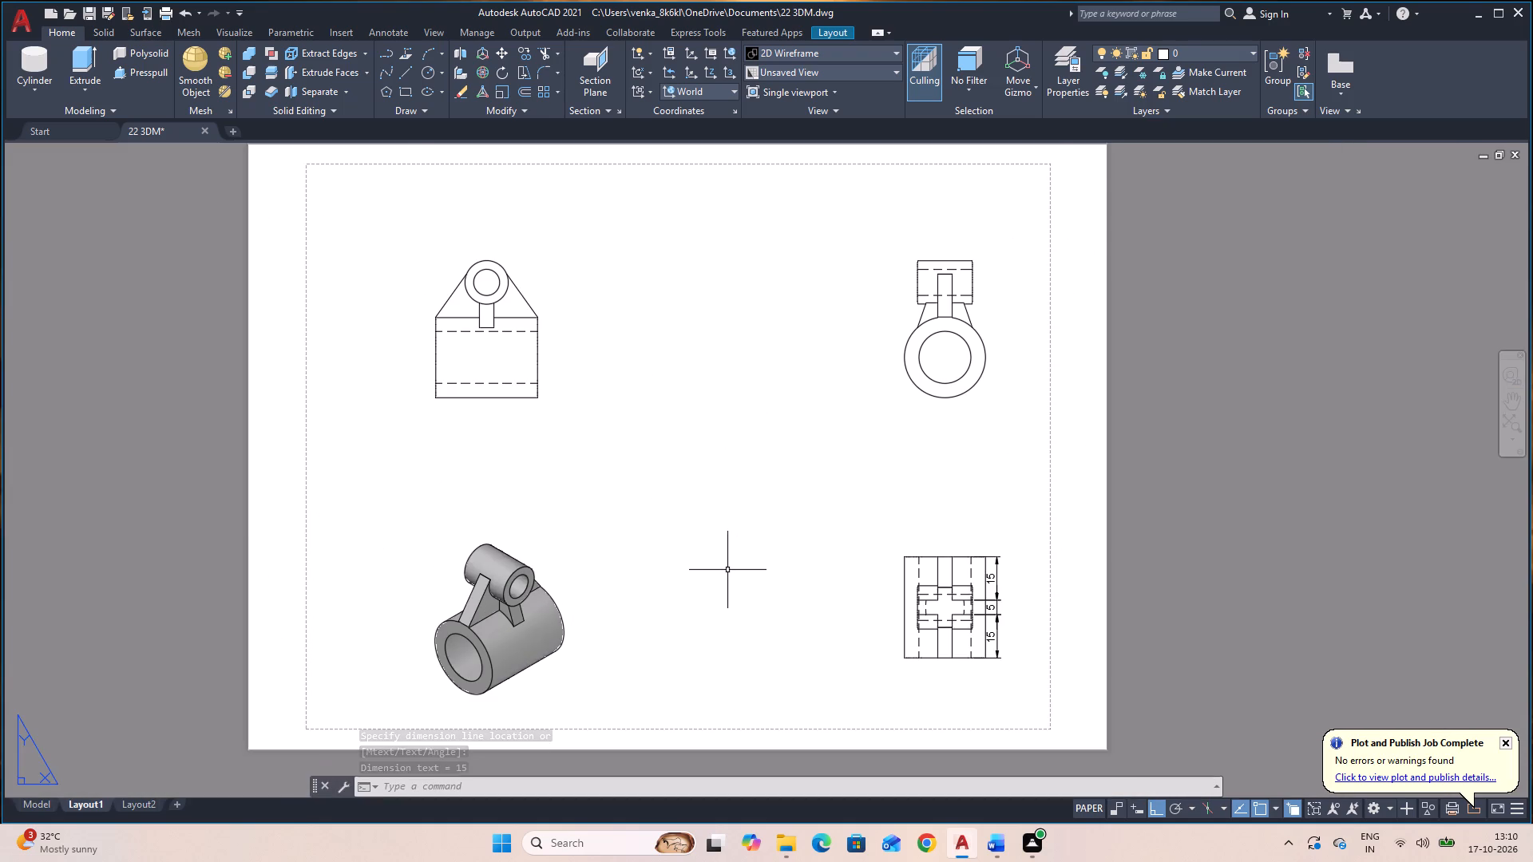
scroll(729, 570, up, 1)
scroll(728, 570, down, 1)
middle_drag(735, 542, 765, 560)
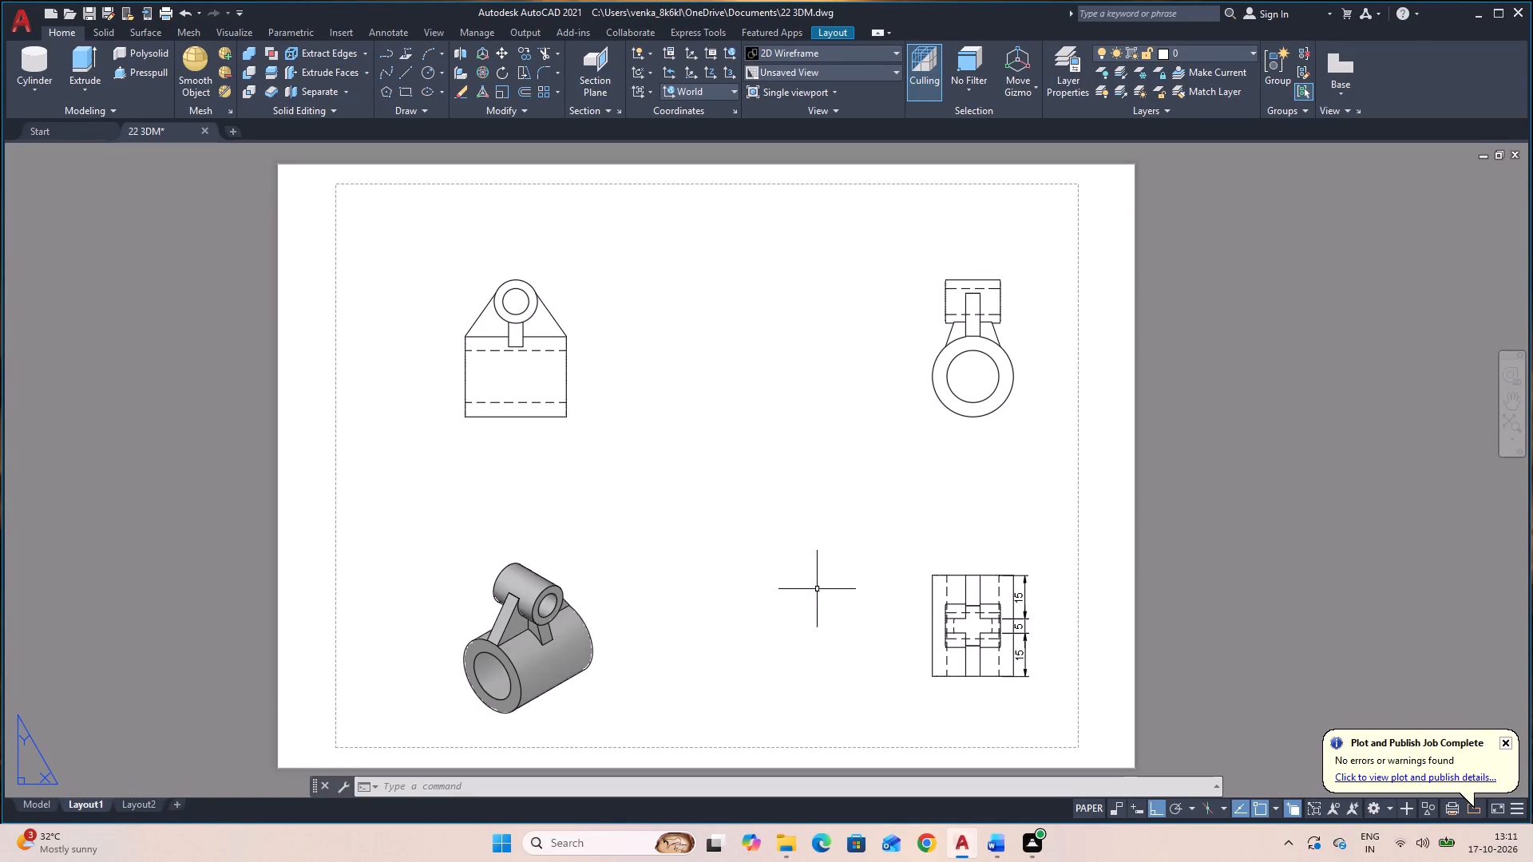
key(space)
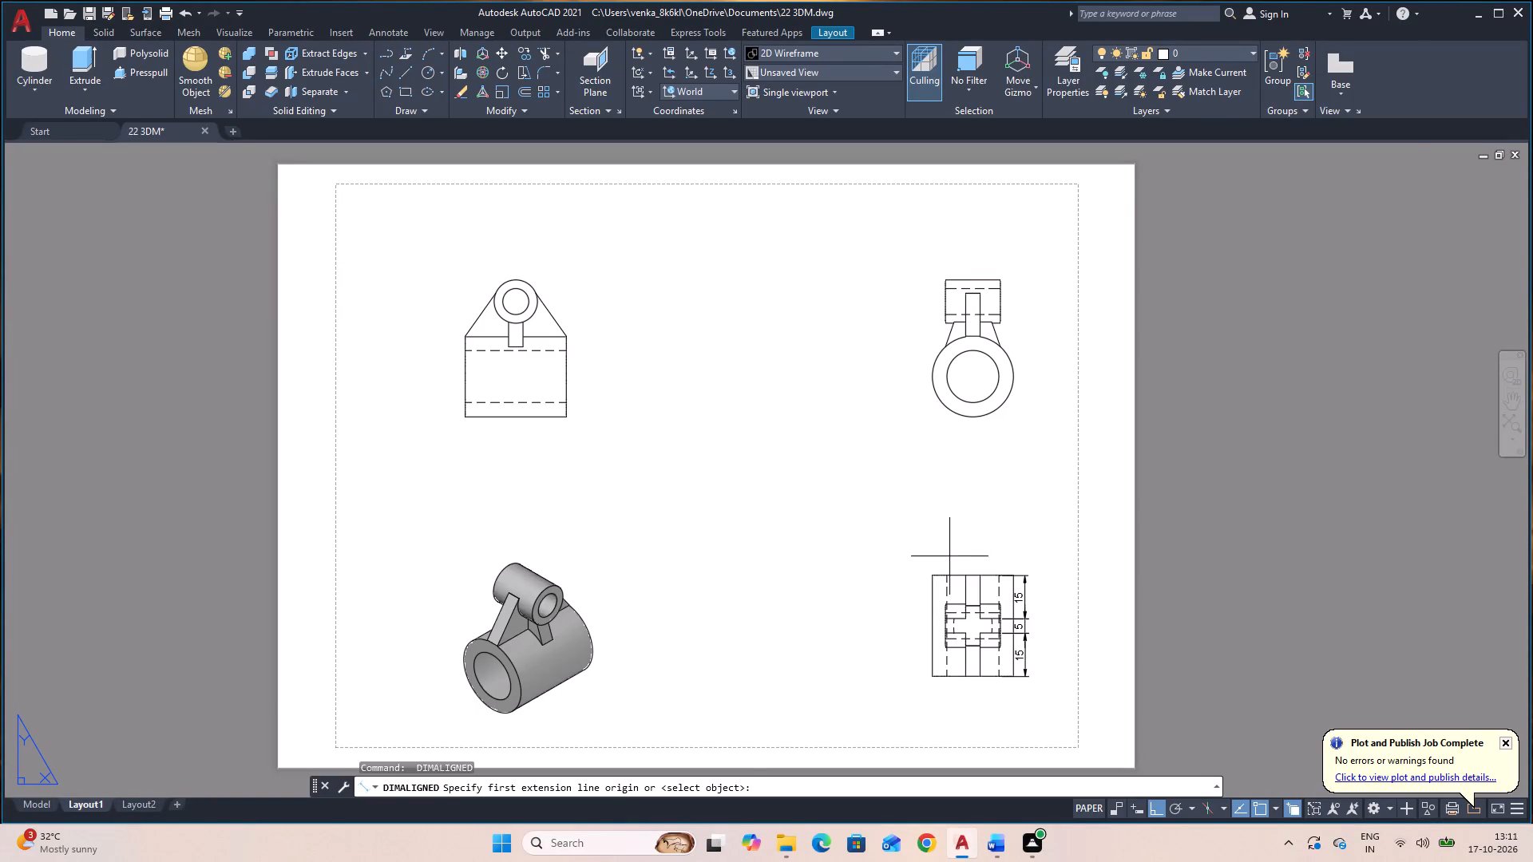
scroll(950, 553, up, 3)
scroll(1038, 580, down, 1)
middle_drag(1032, 556, 1022, 488)
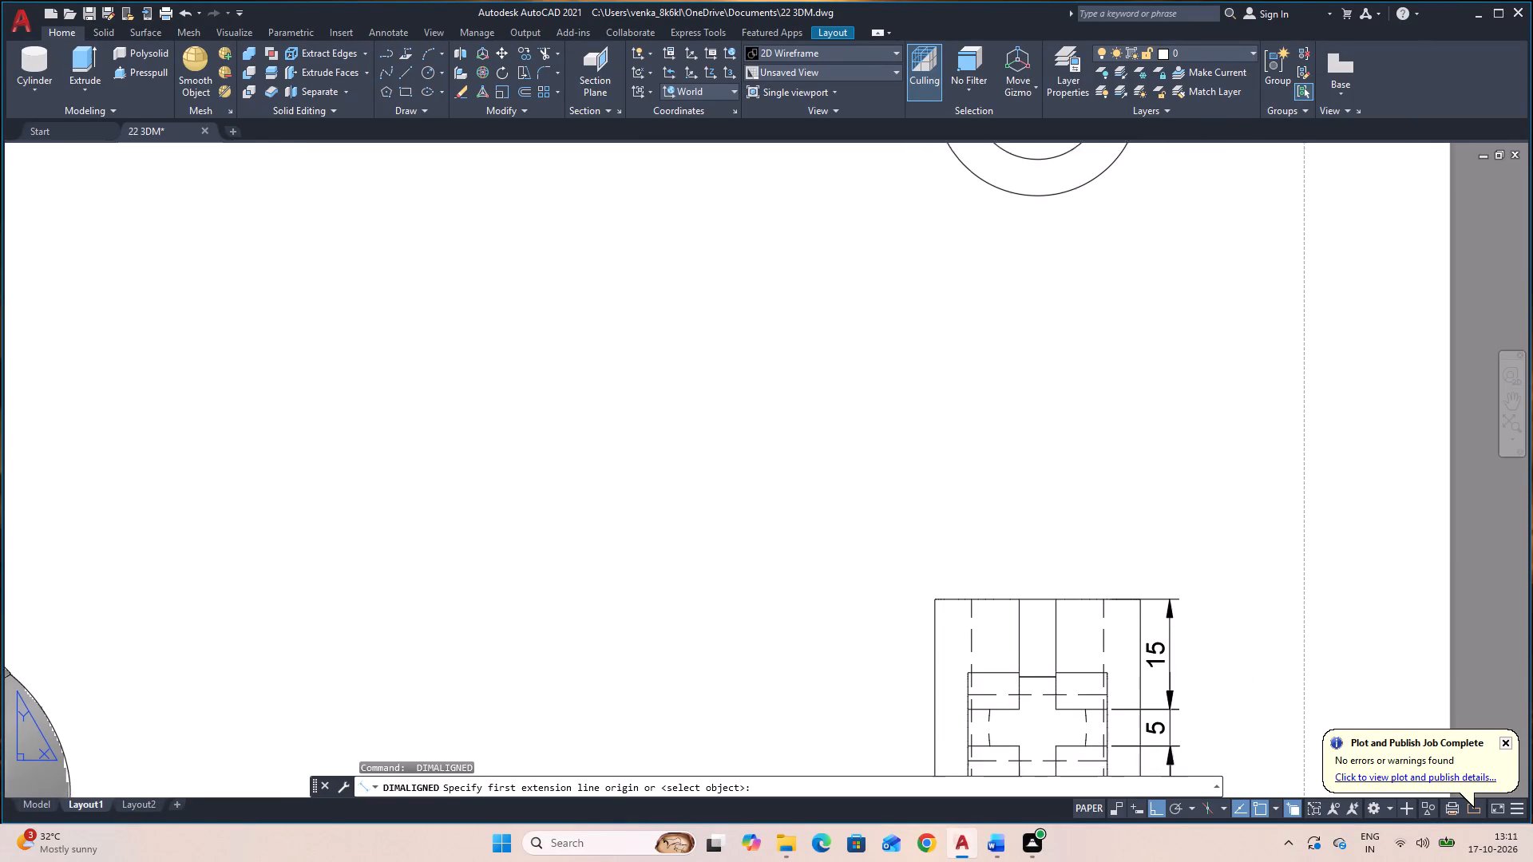
middle_drag(1022, 488, 997, 339)
click(1107, 408)
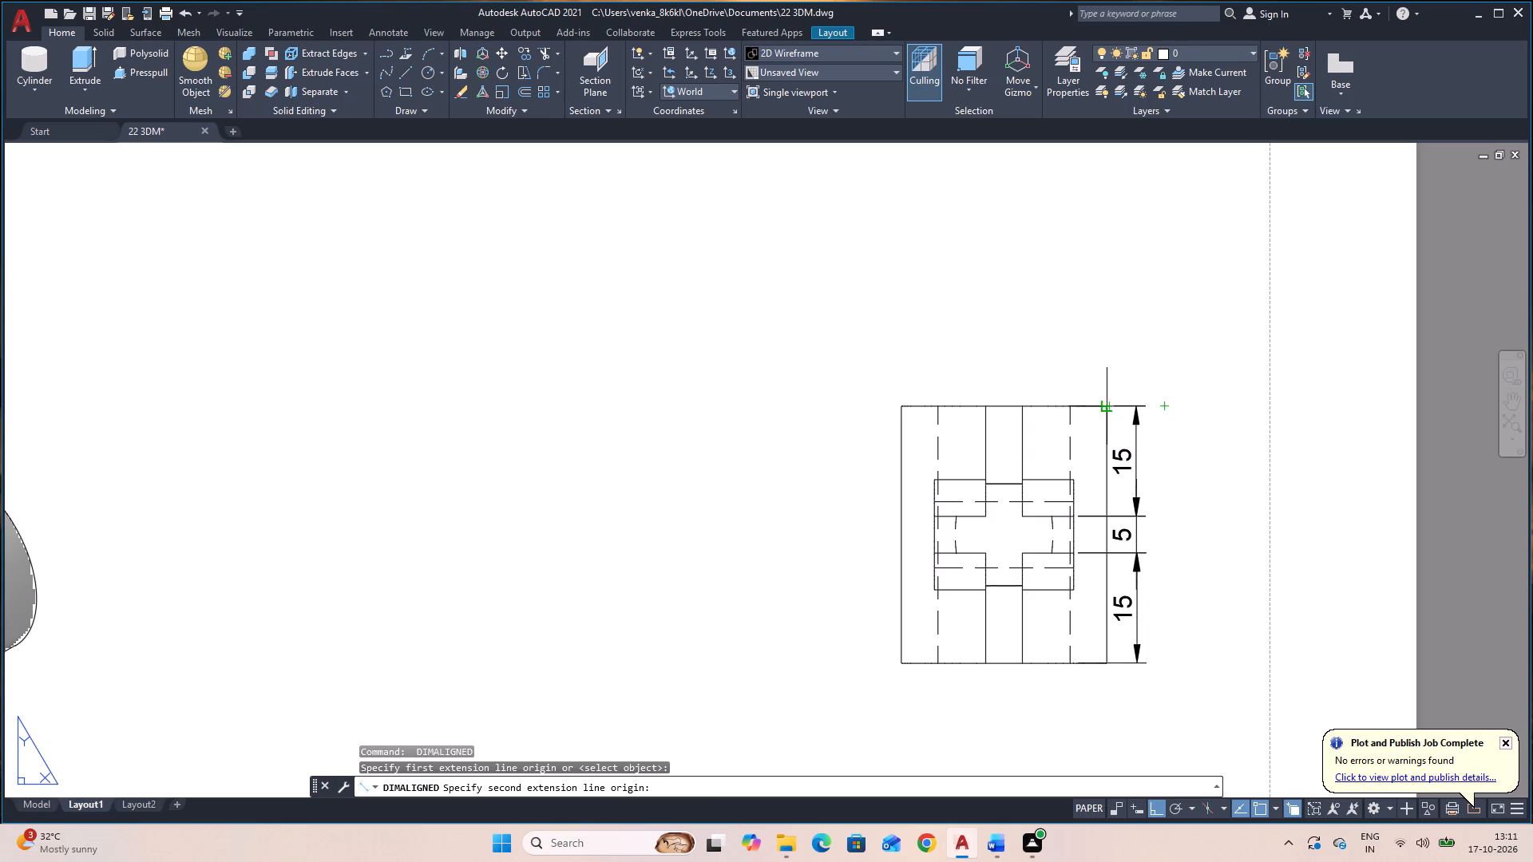
click(1107, 539)
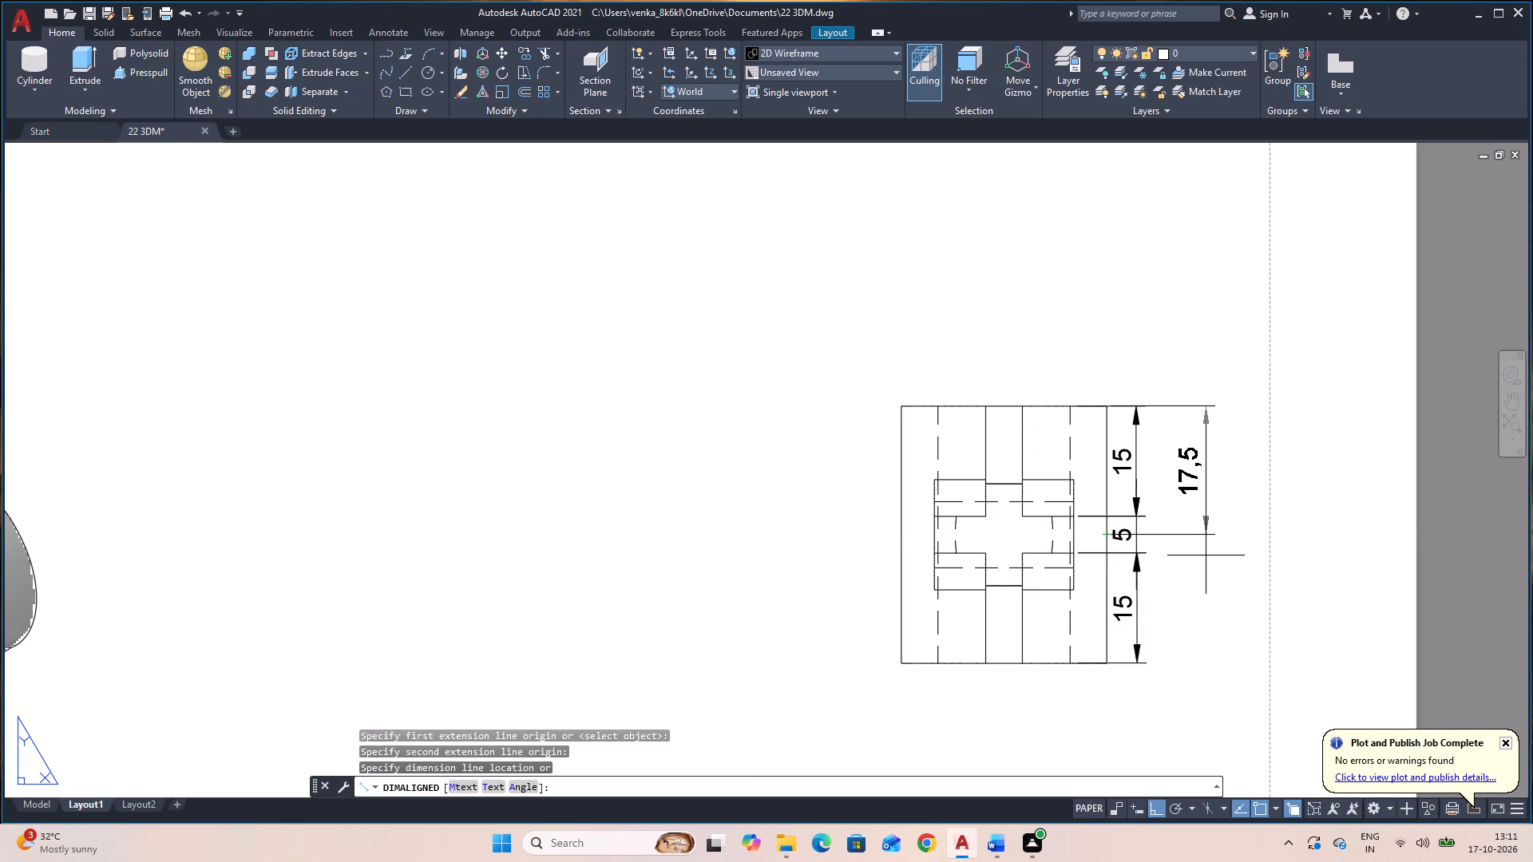
click(1198, 558)
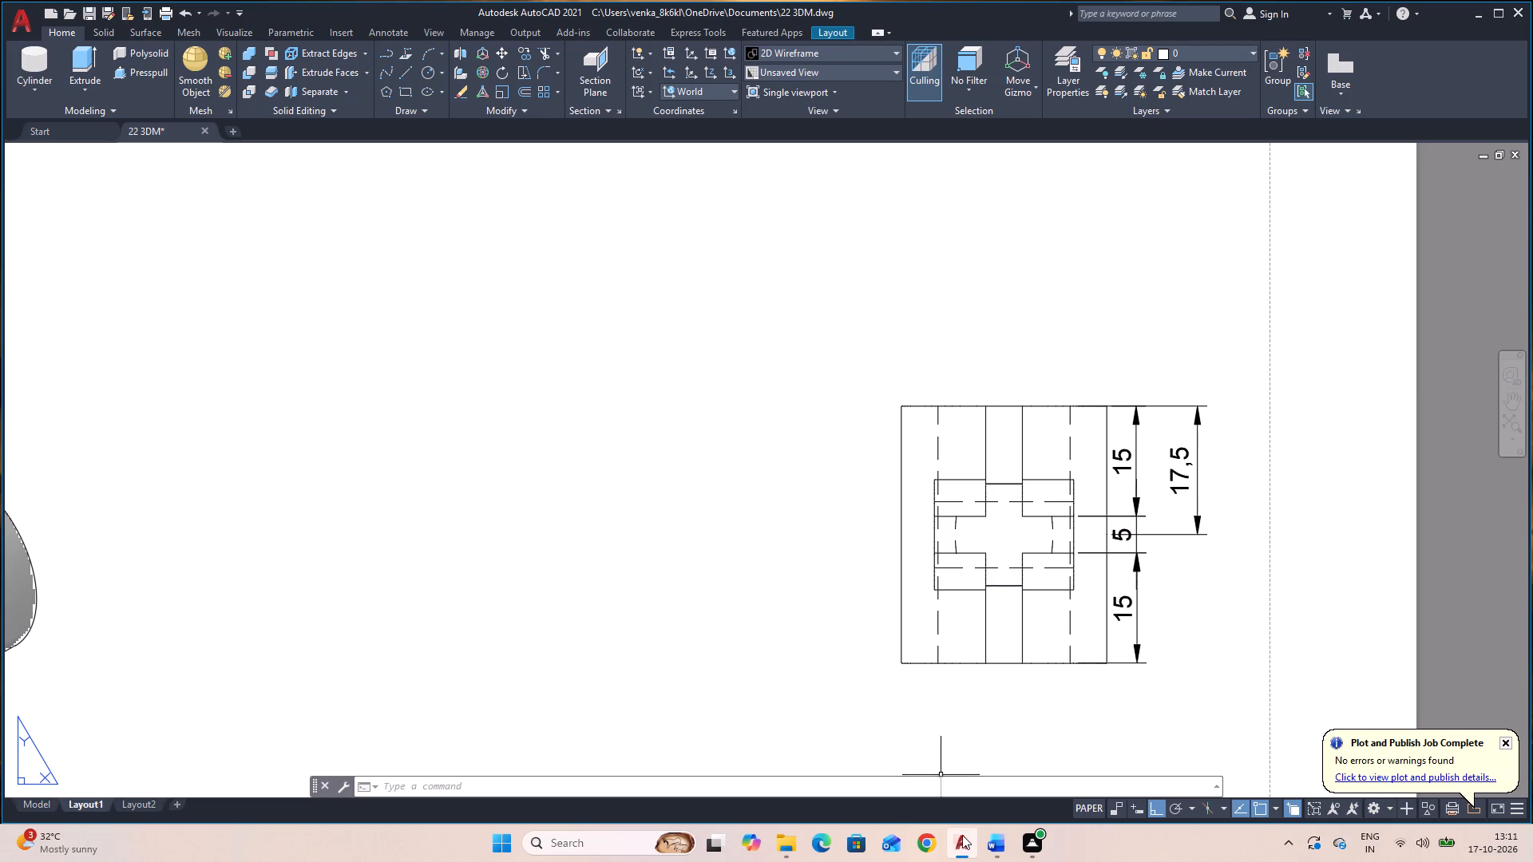
Dimension the vertical rib's thickness twice inside the same view, once below the small cylinder and once above it.
key(space)
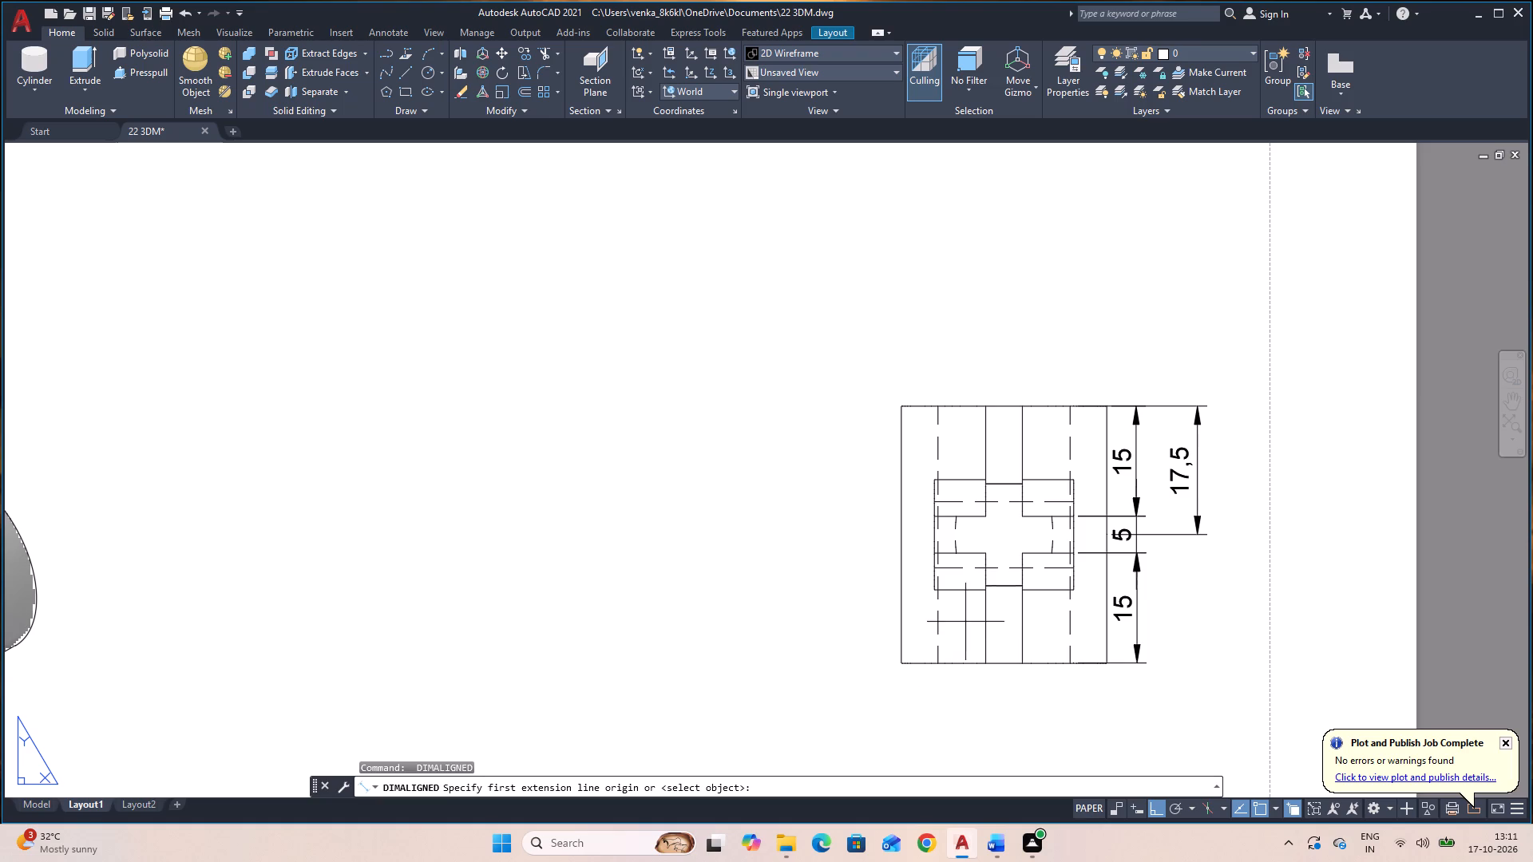
click(984, 623)
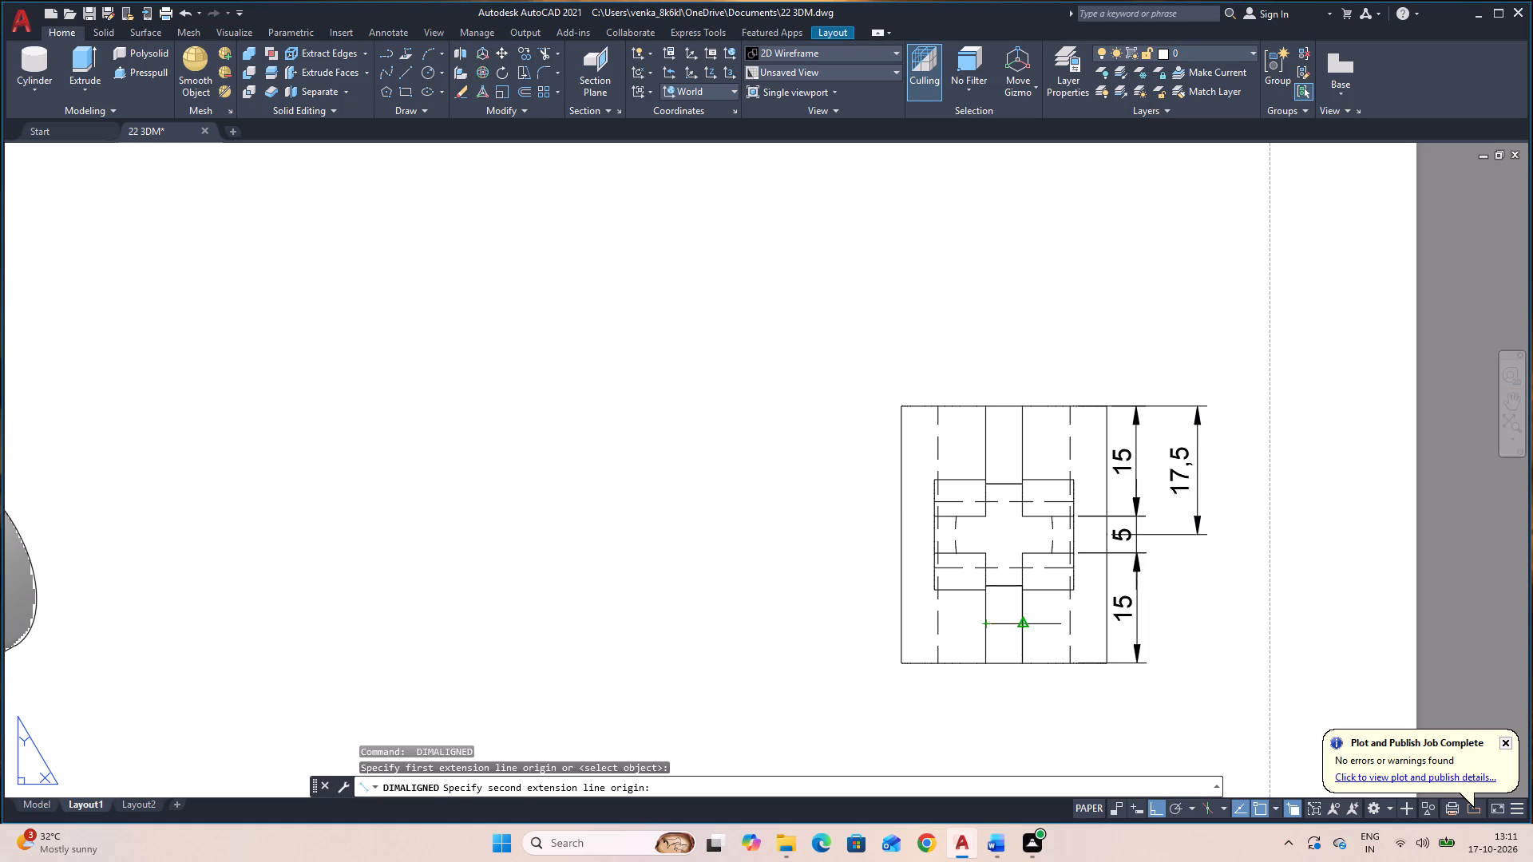
click(1027, 624)
click(1011, 634)
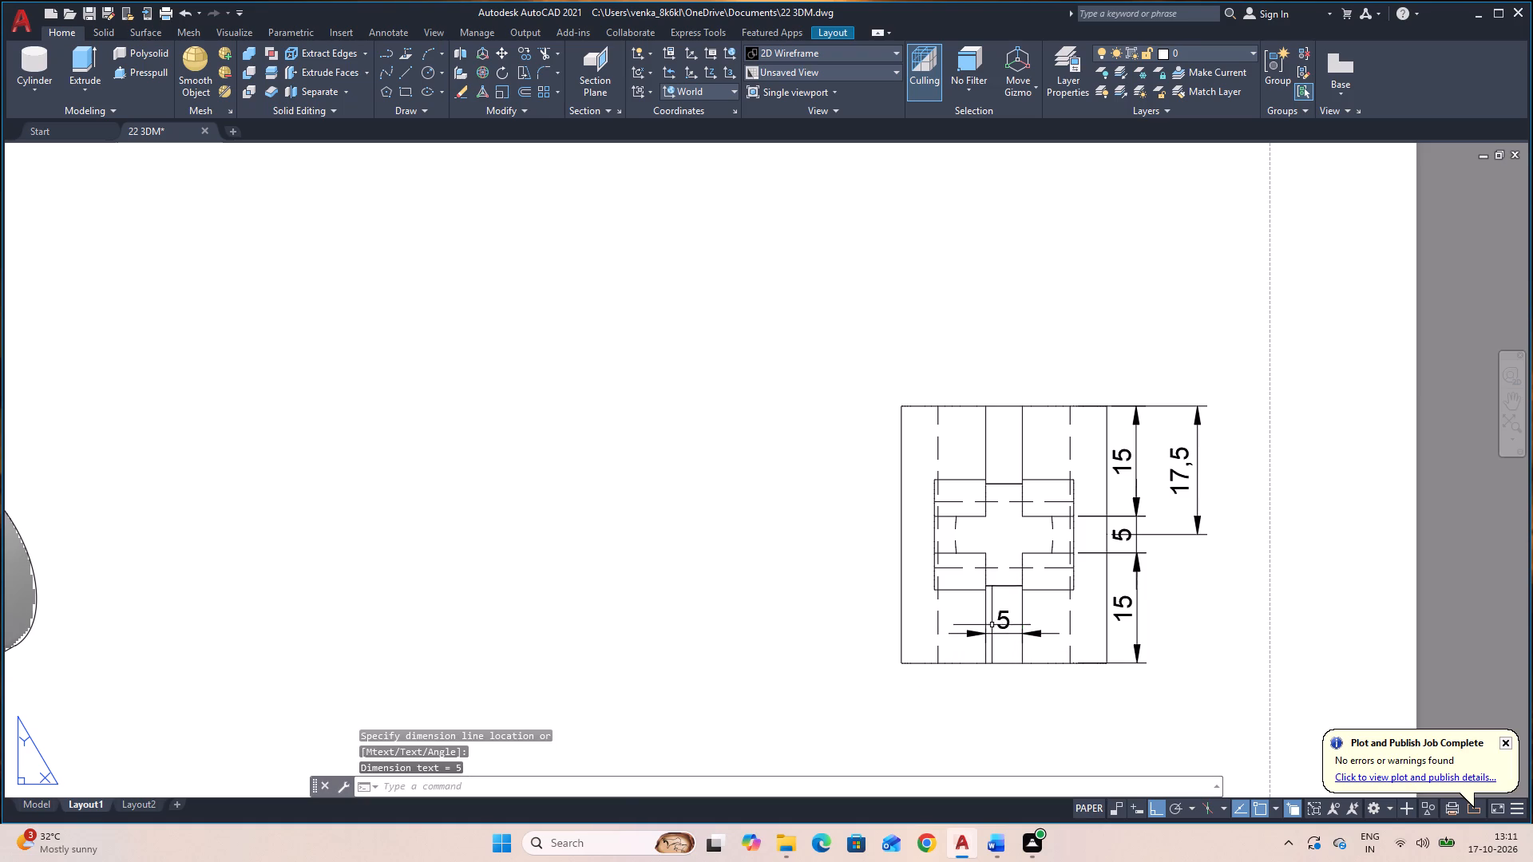
key(space)
click(984, 443)
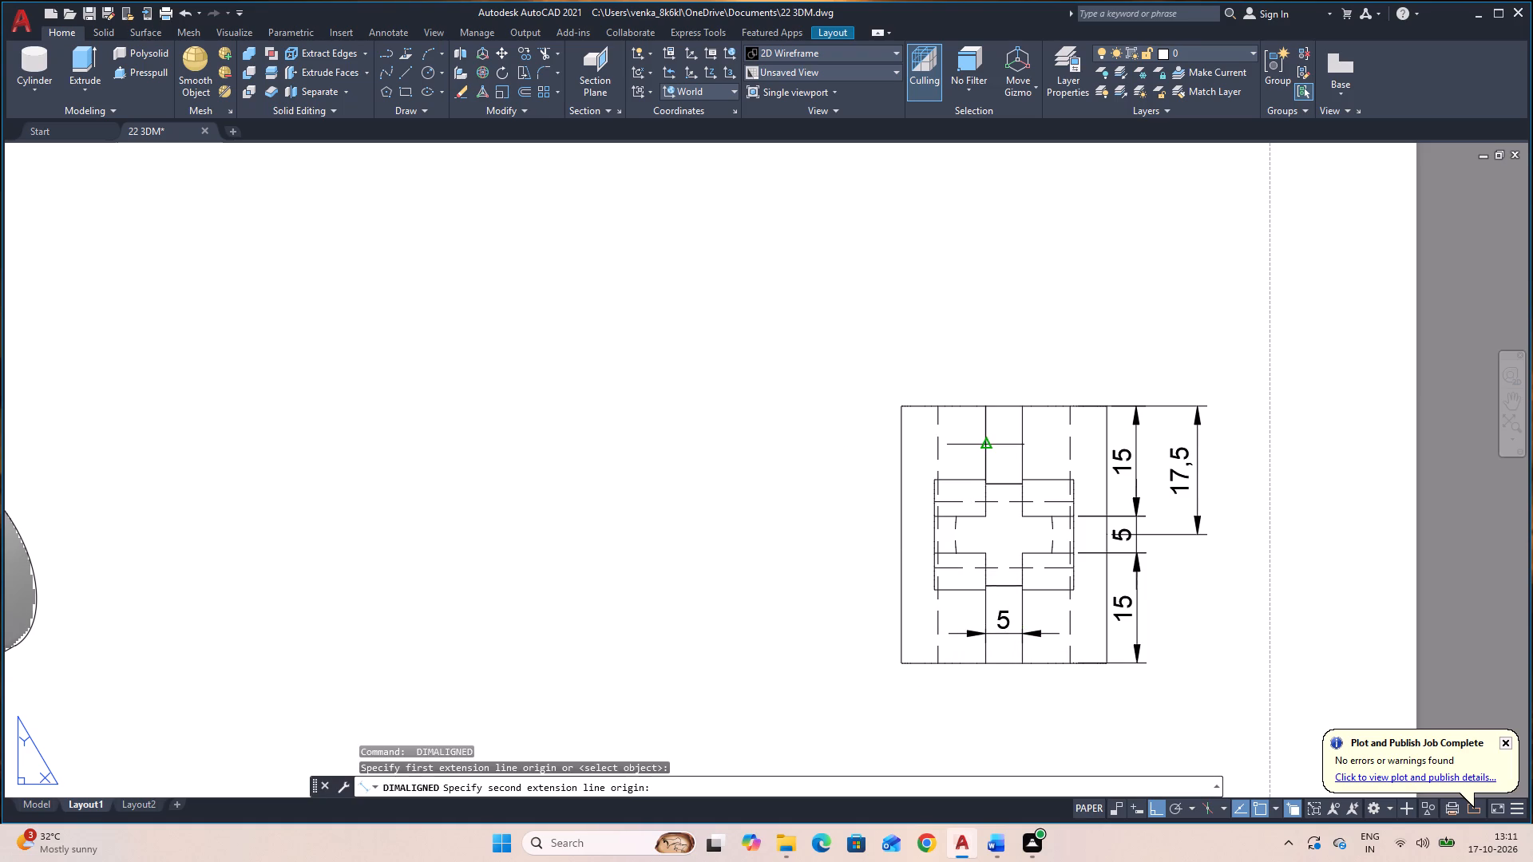
click(1025, 452)
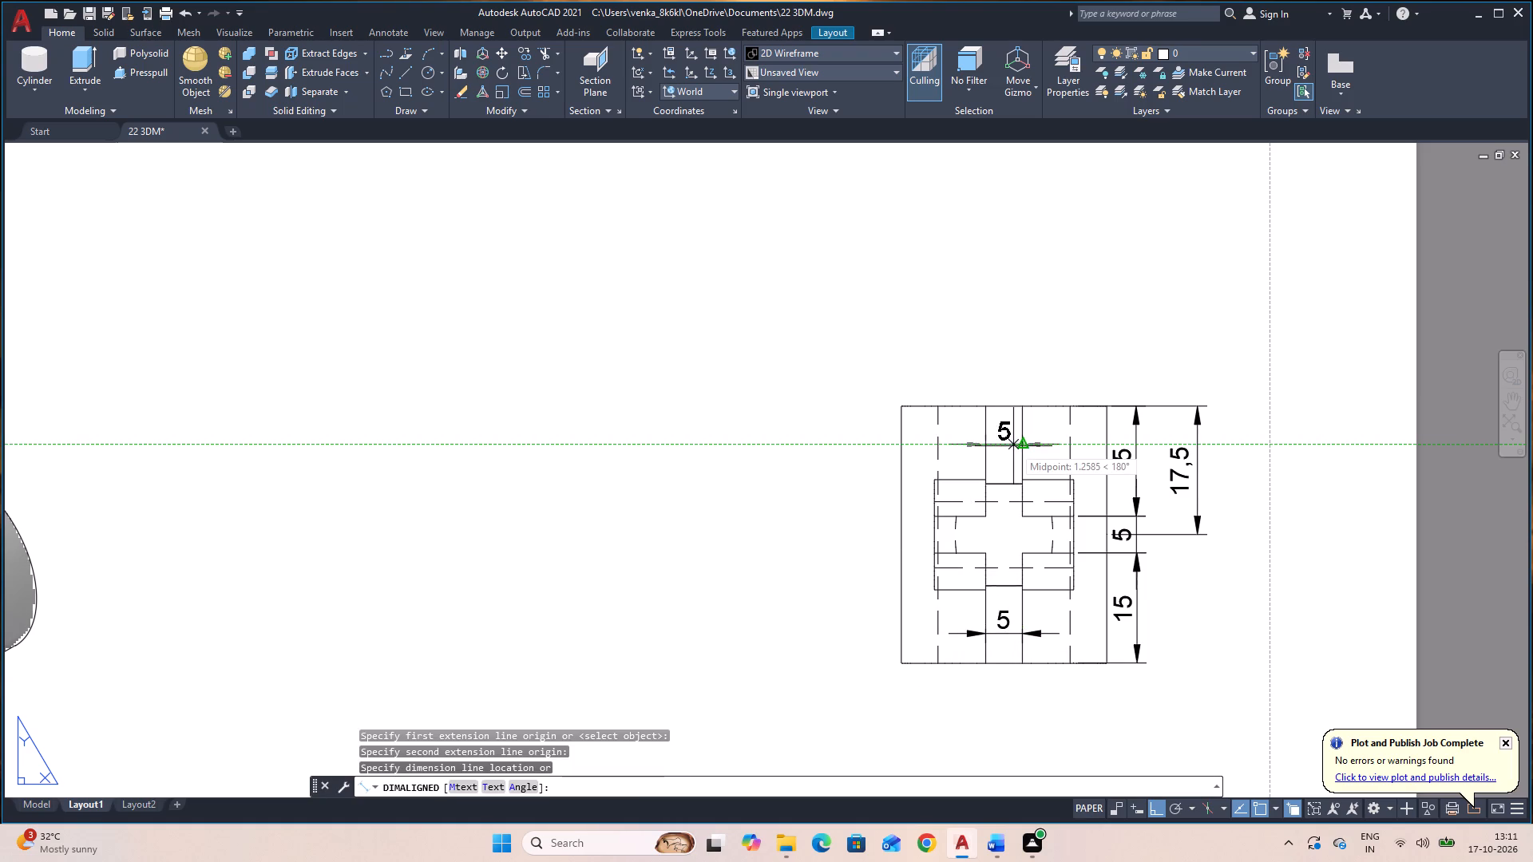
click(1006, 441)
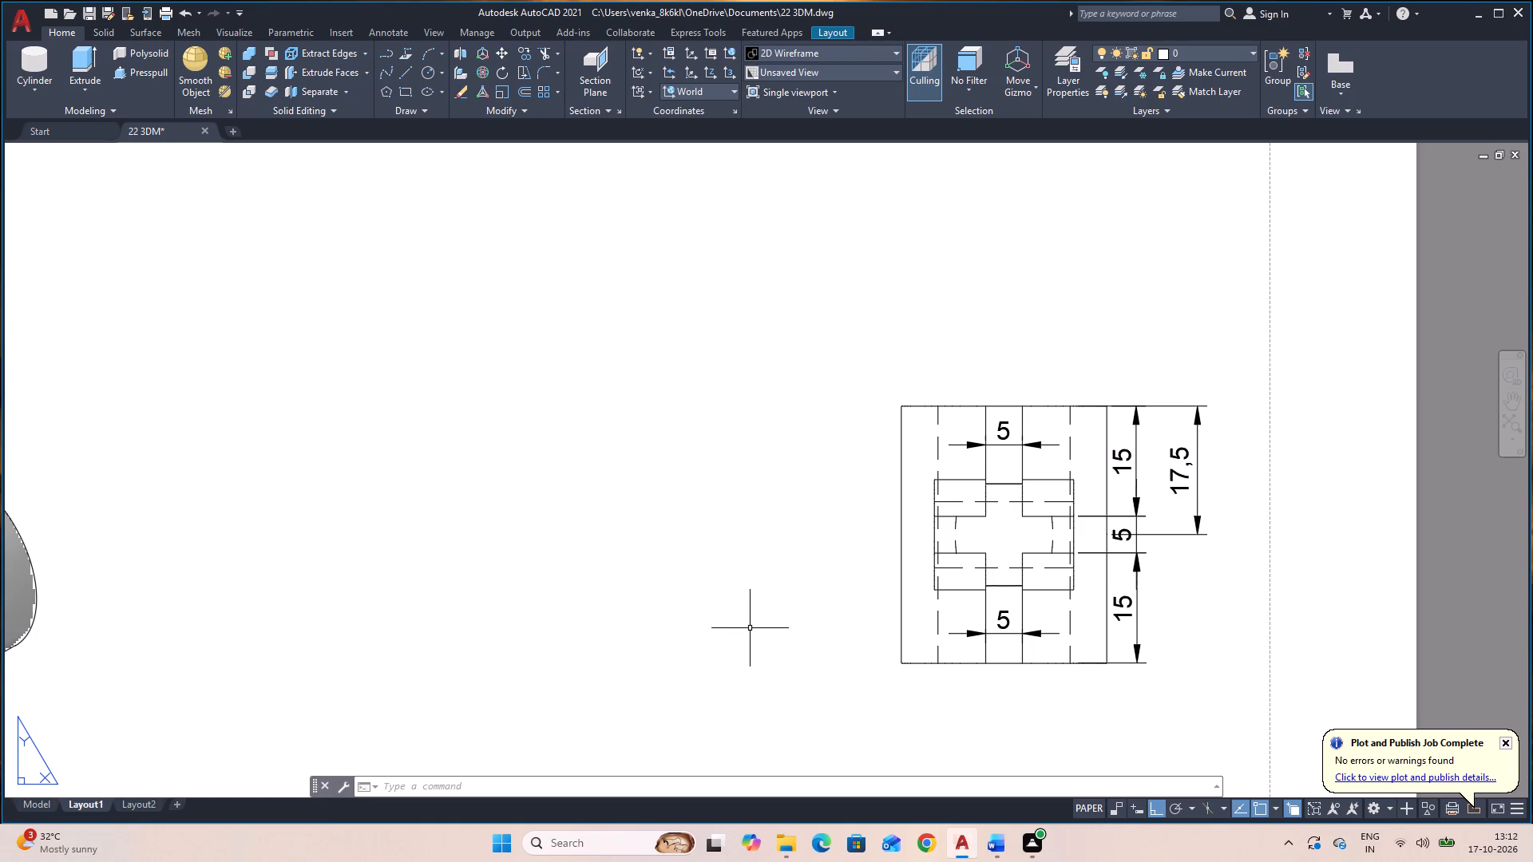
Add an aligned dimension for the overall width of the same view, placed well below its bottom edge.
scroll(750, 629, down, 2)
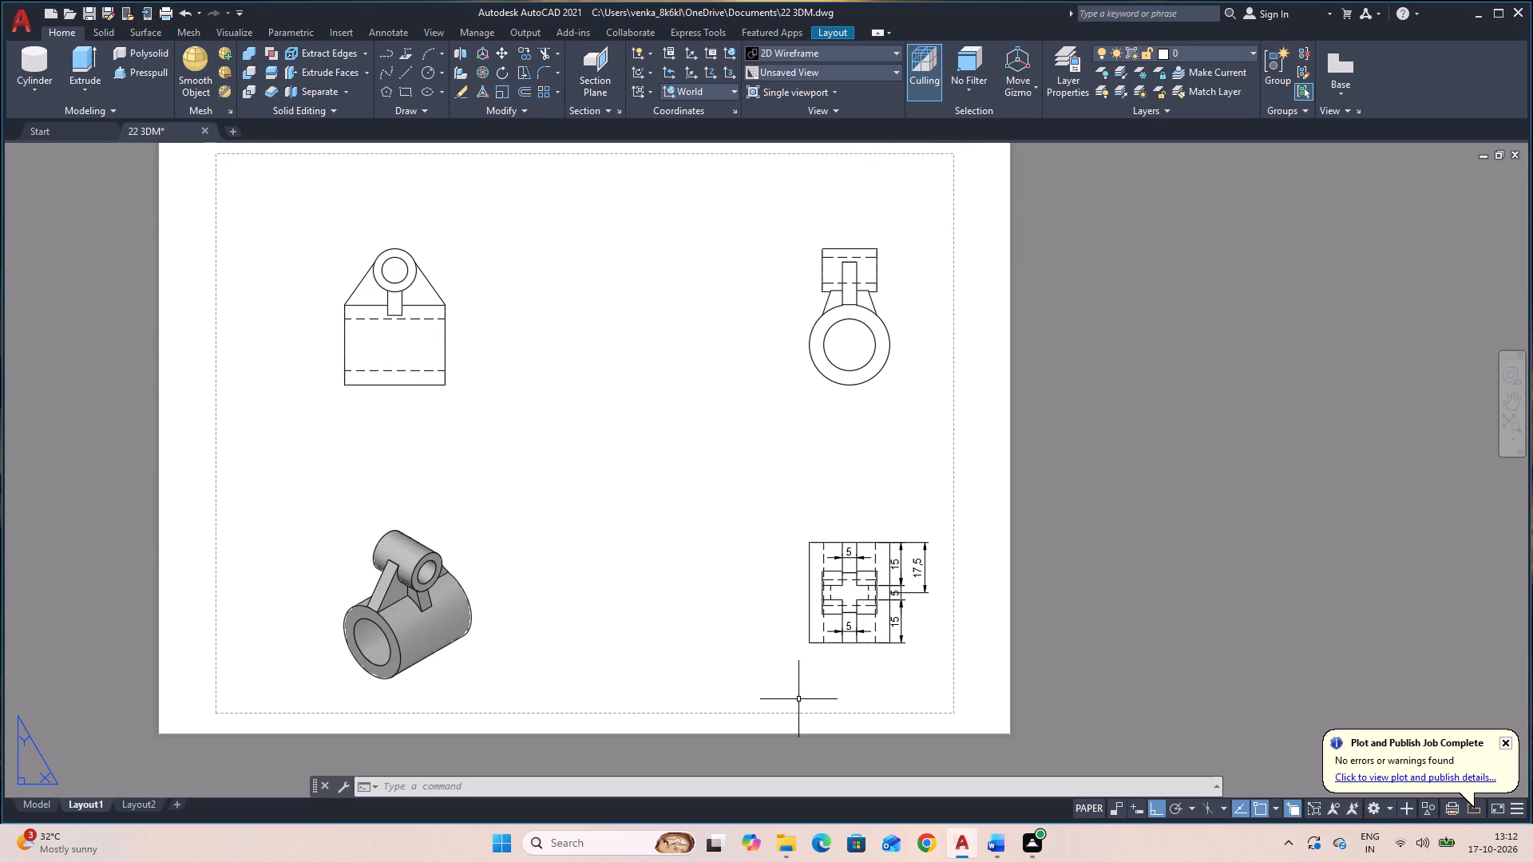
key(space)
click(812, 647)
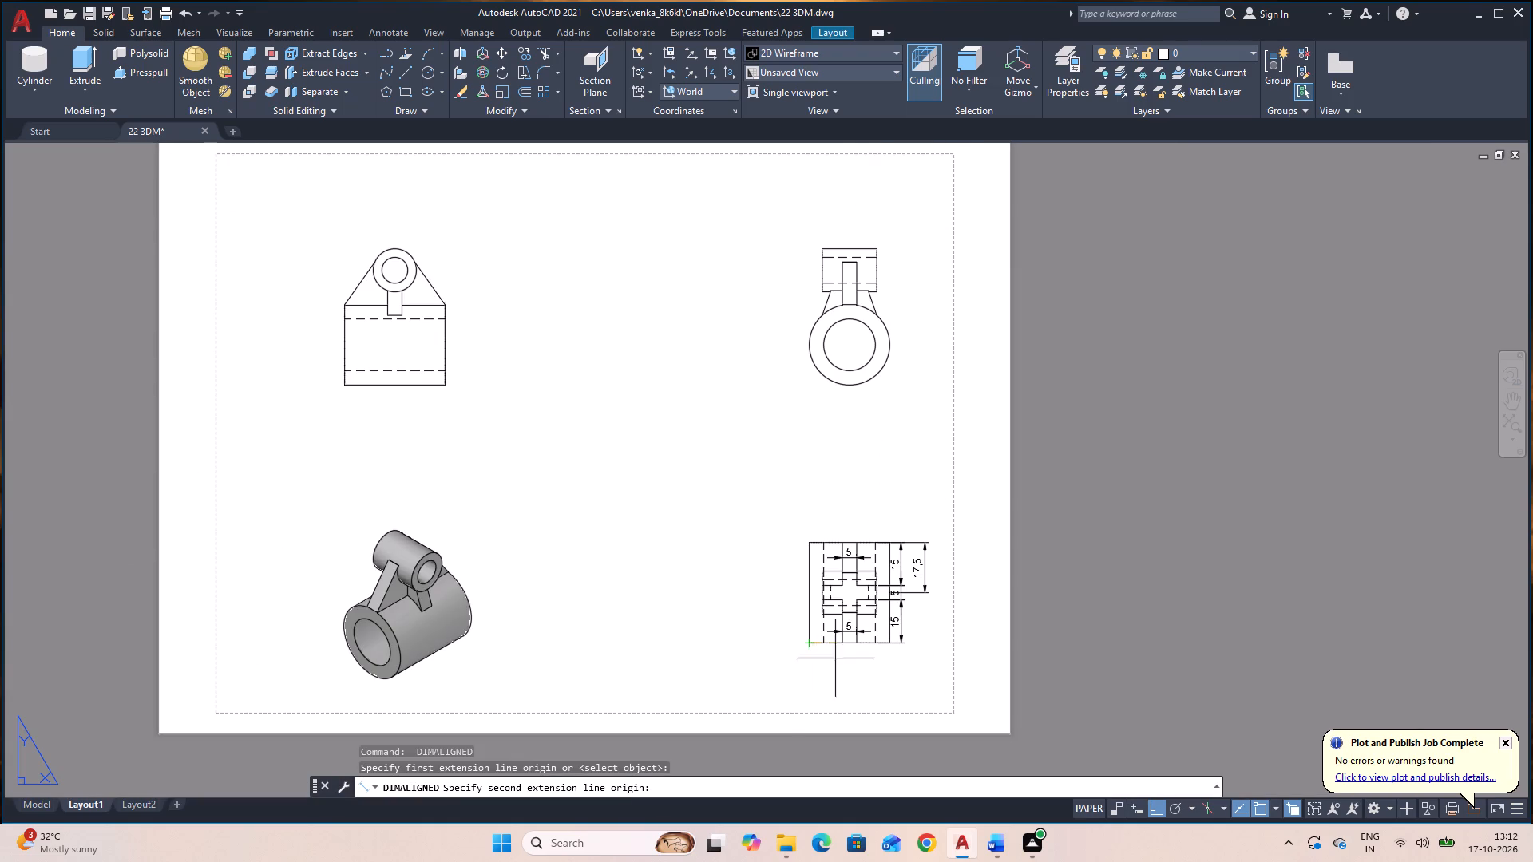
click(889, 641)
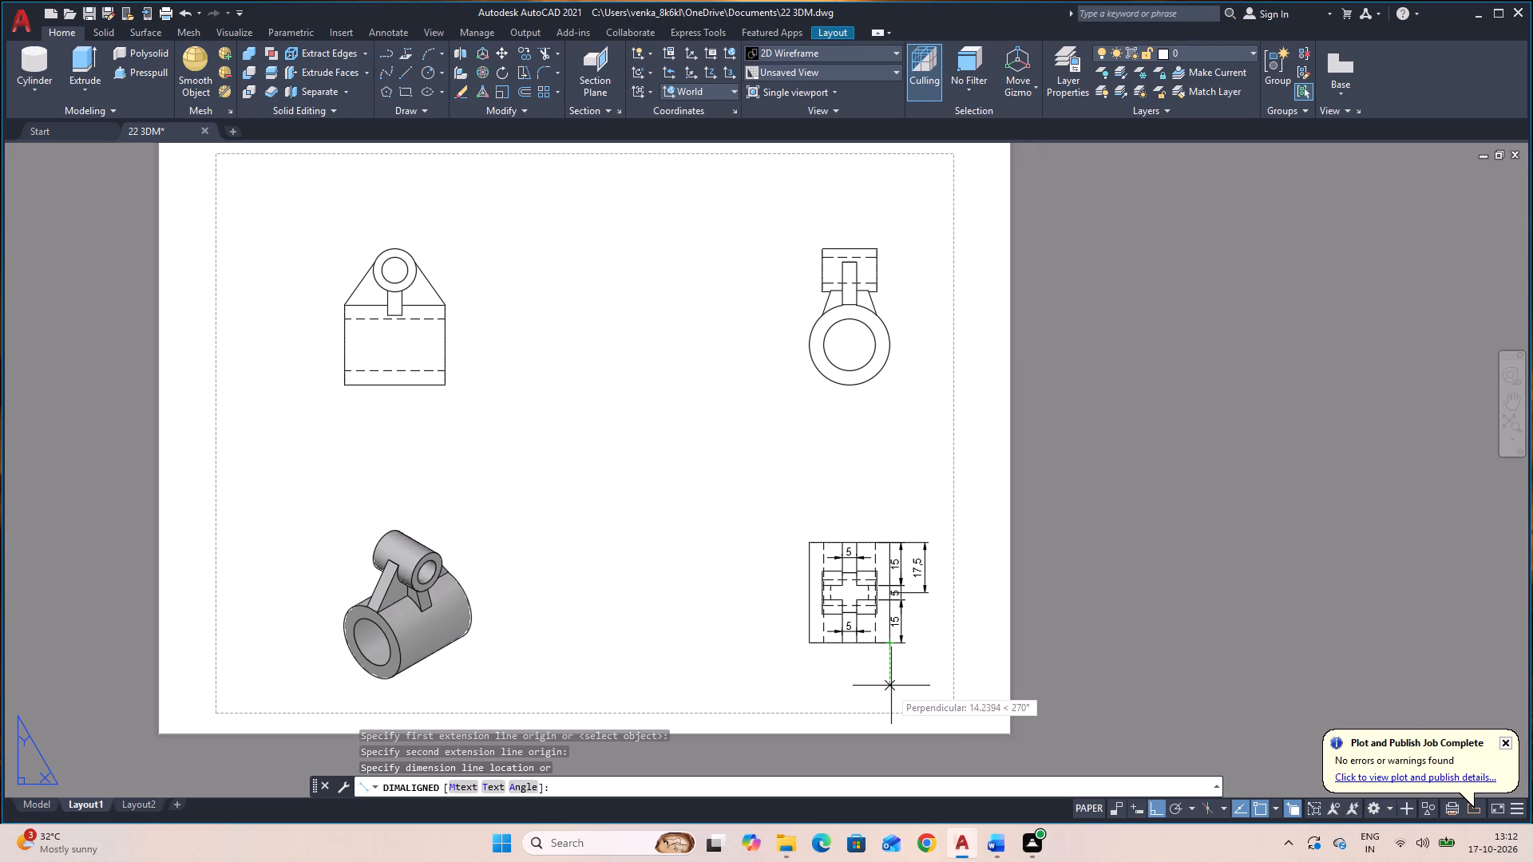
click(889, 692)
Dimension the large bore's width between the hidden lines at the bottom edge, placed between the outline and the overall width dimension.
key(space)
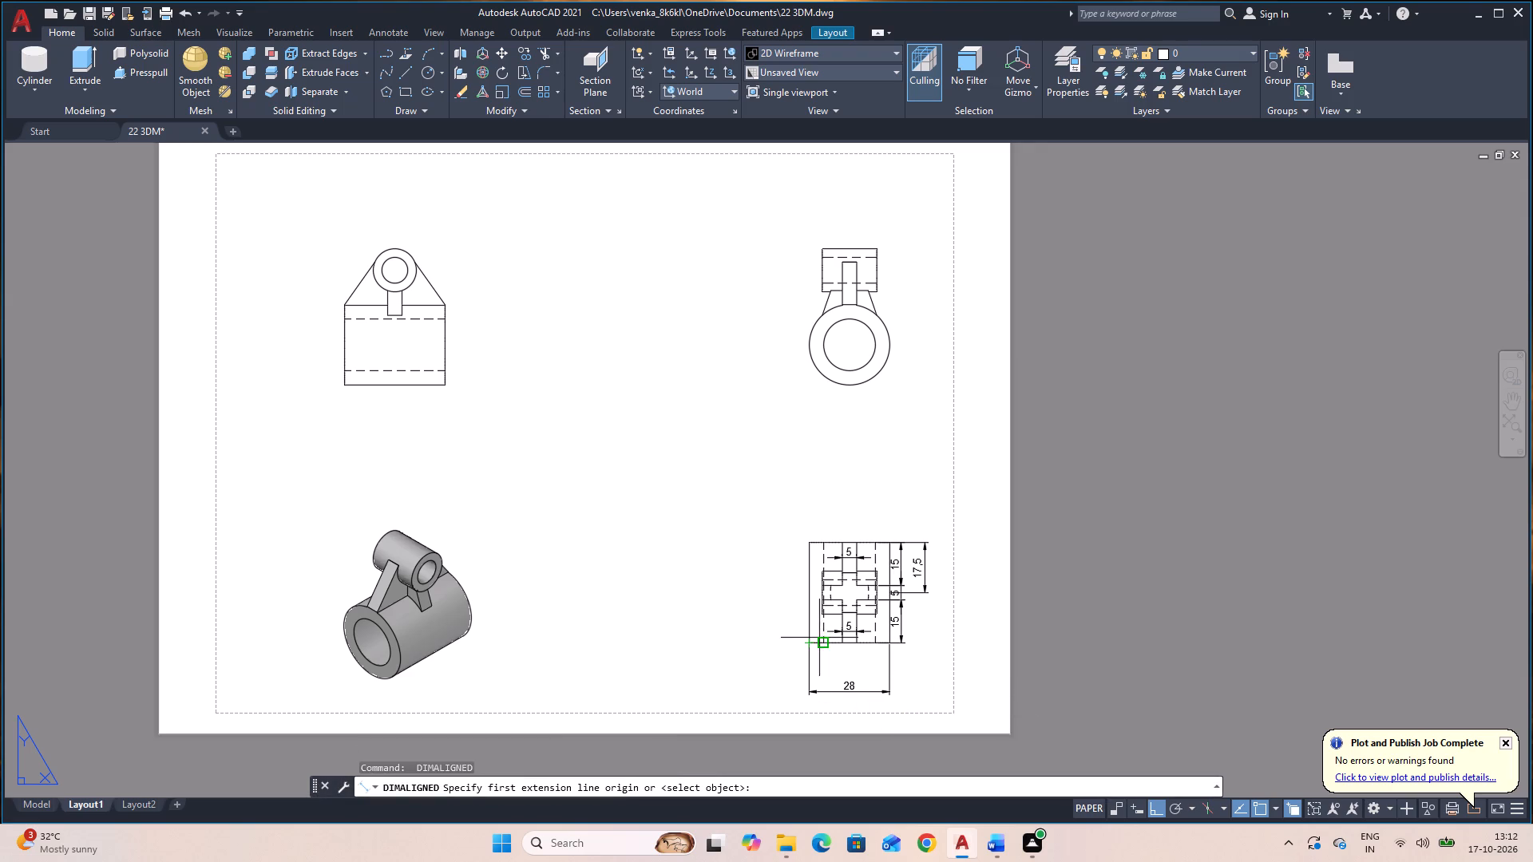
click(825, 642)
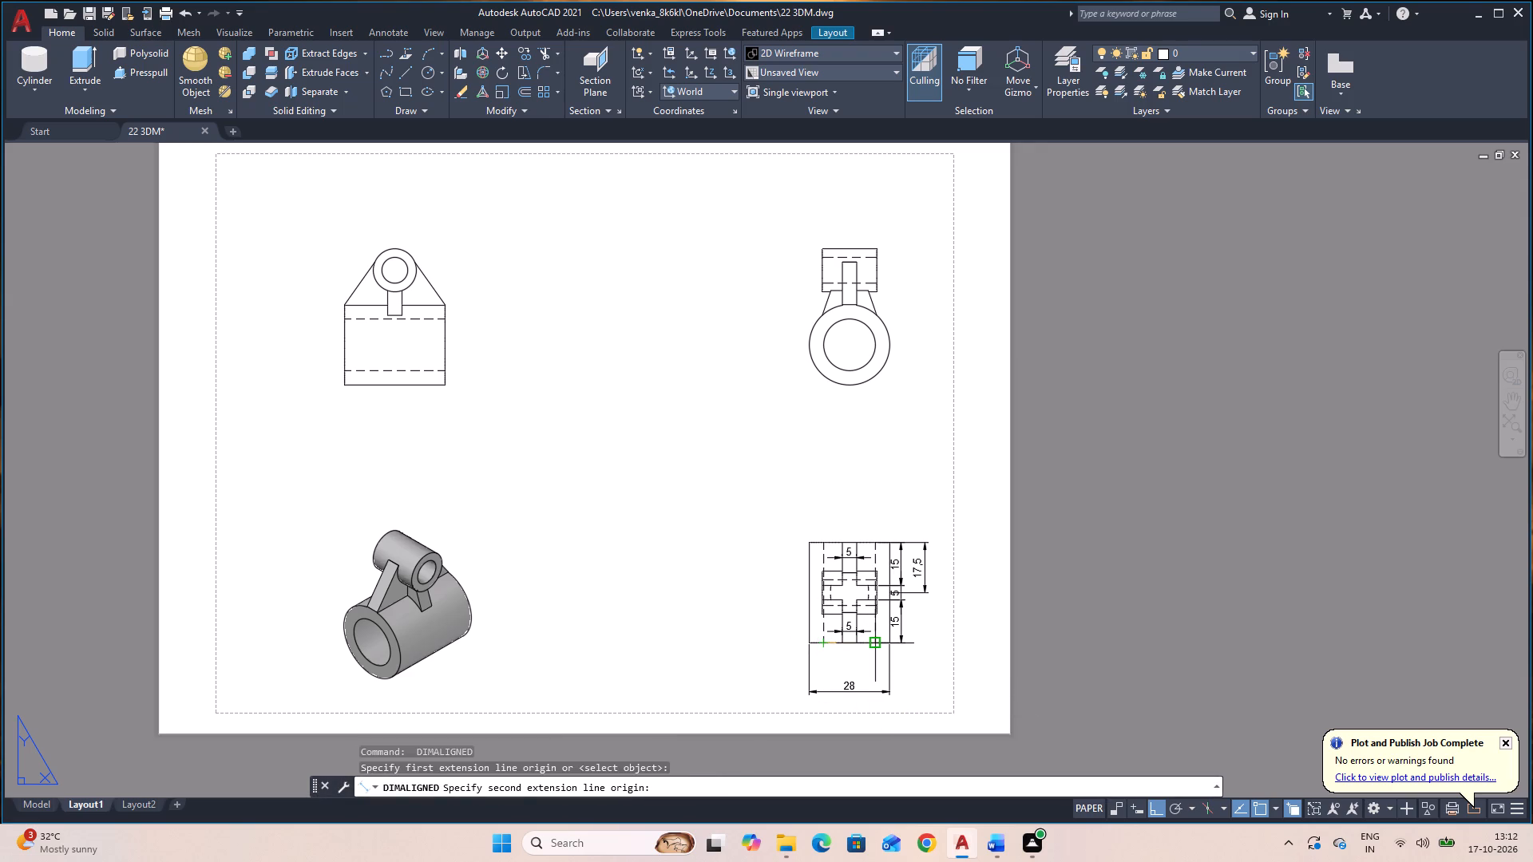
click(877, 640)
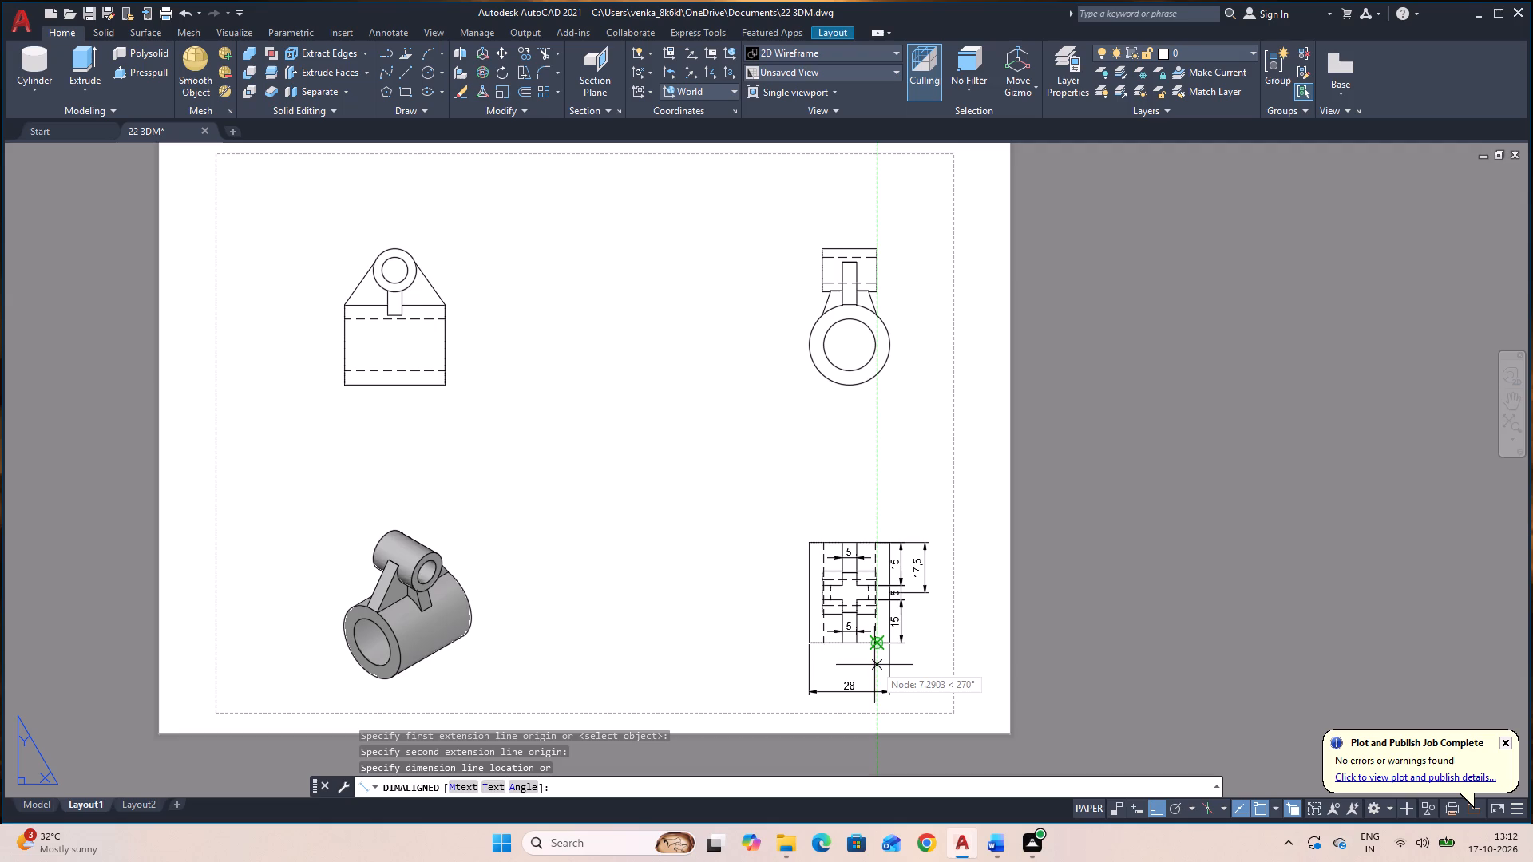
click(868, 671)
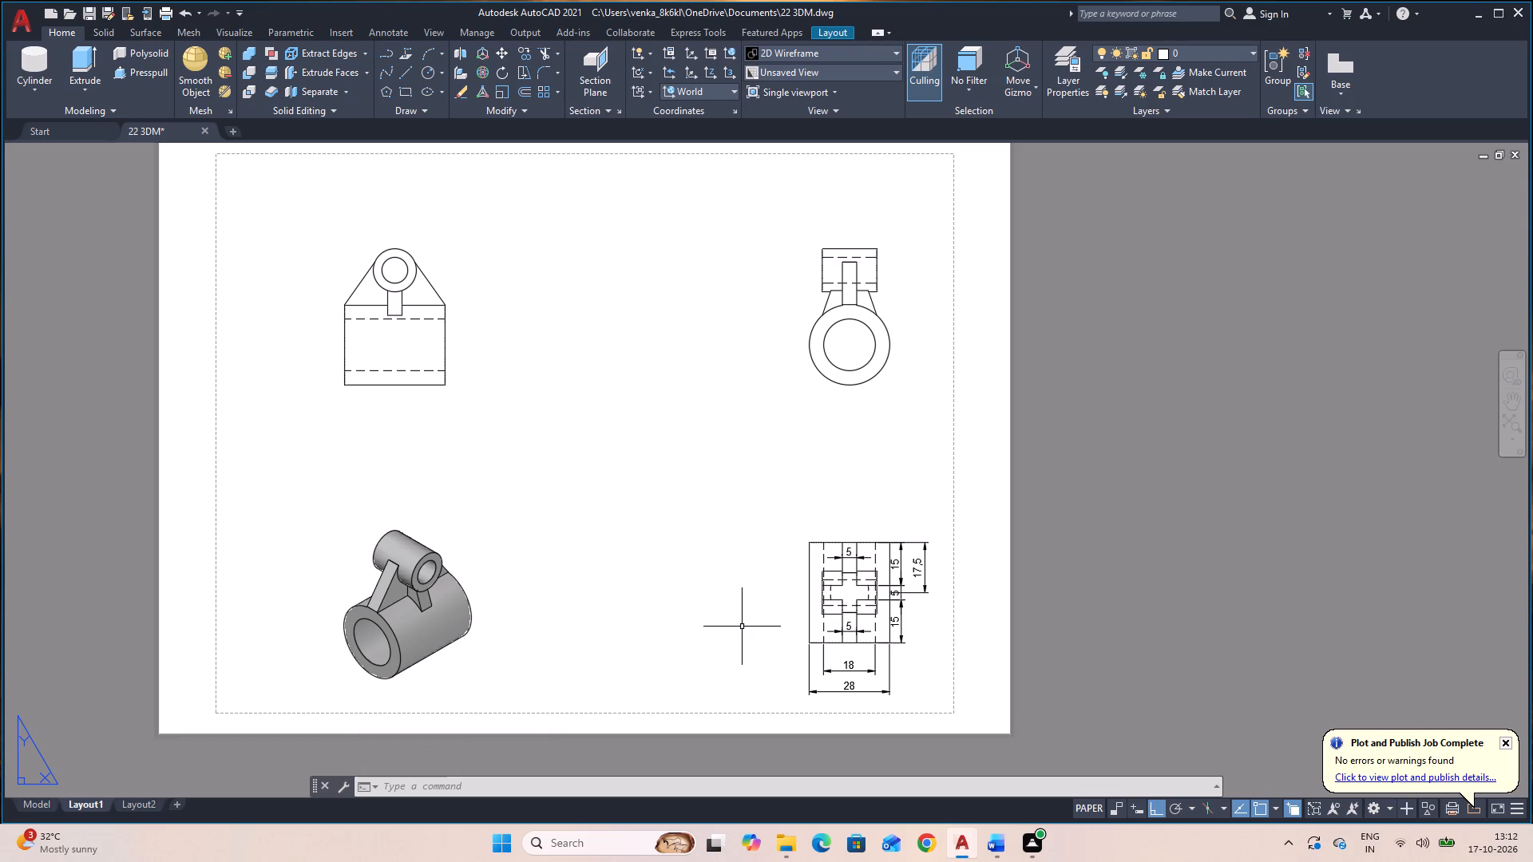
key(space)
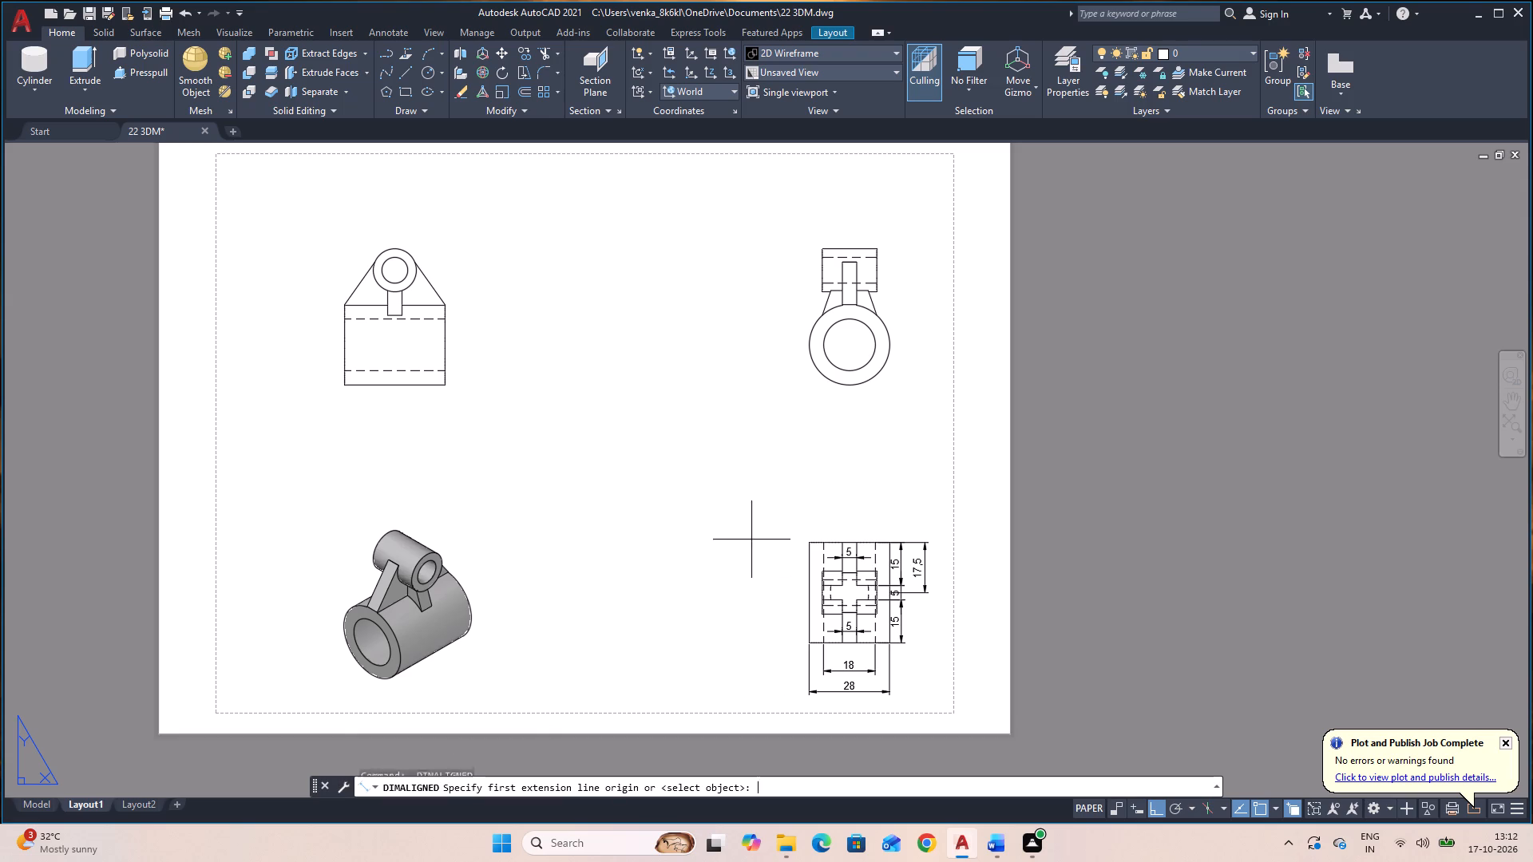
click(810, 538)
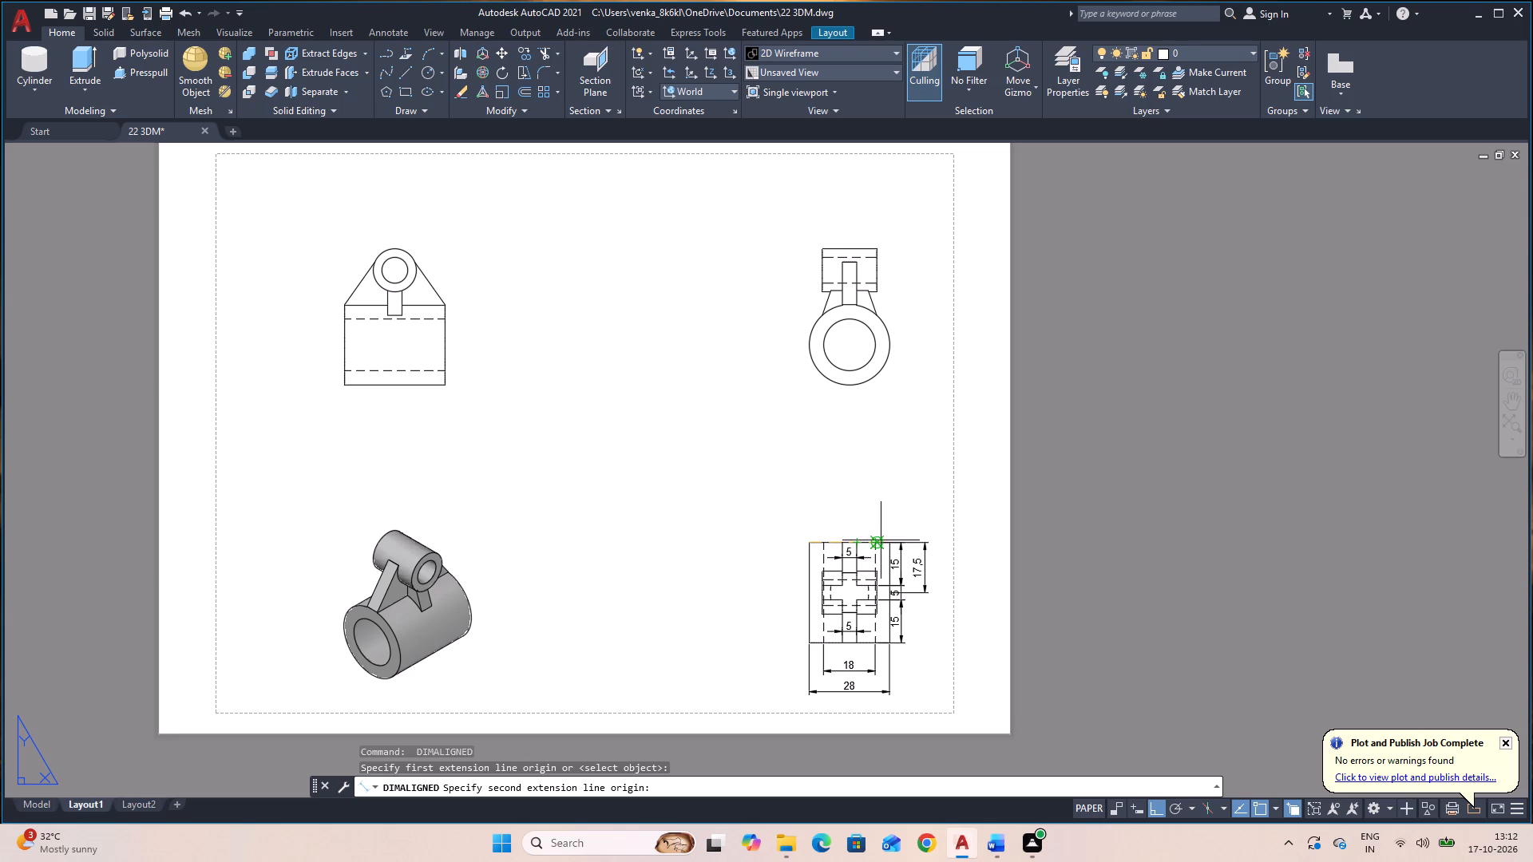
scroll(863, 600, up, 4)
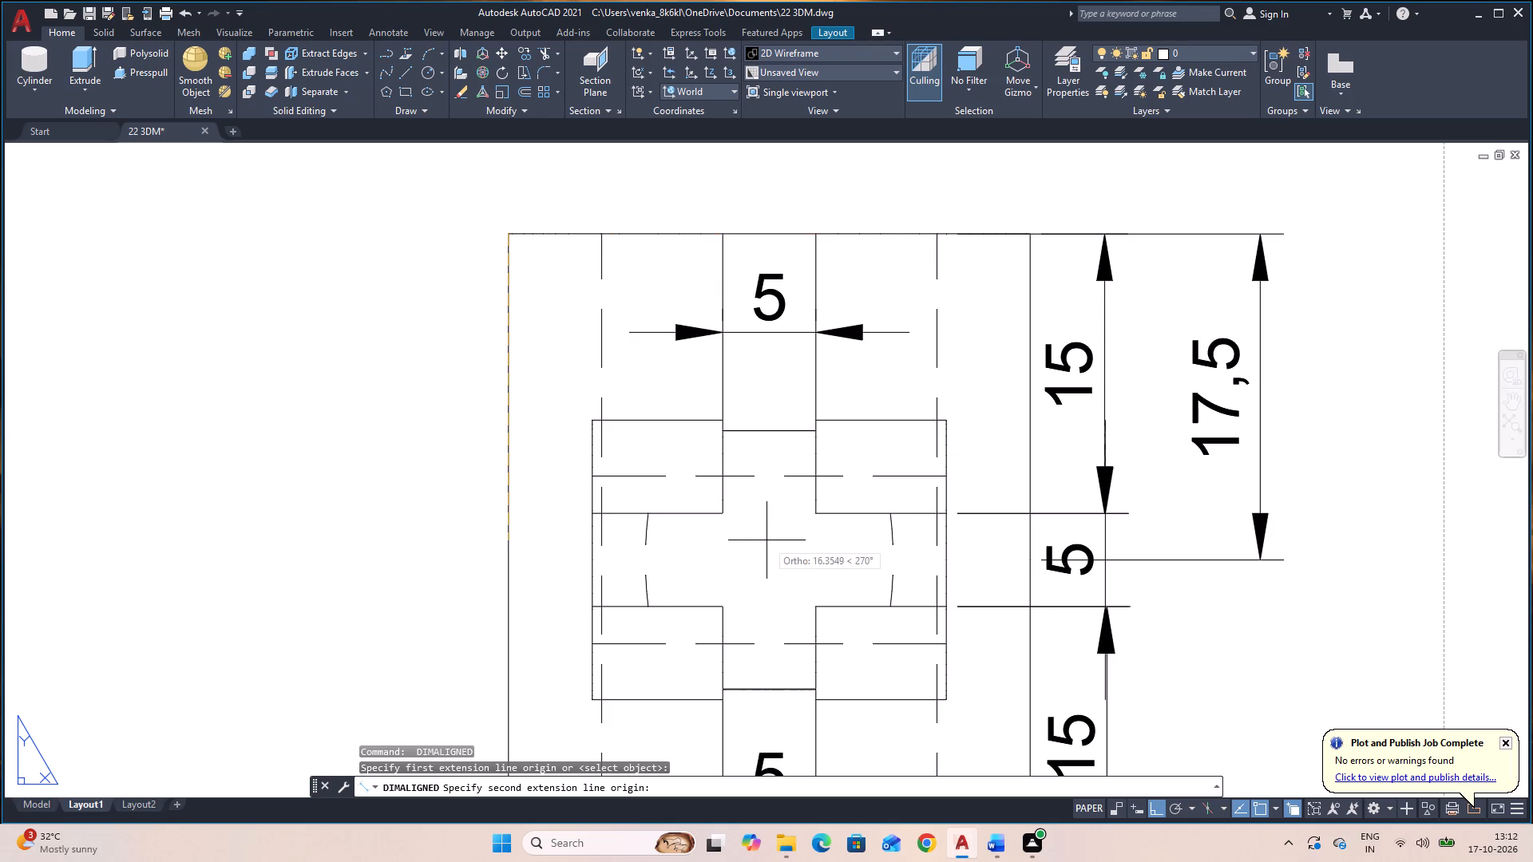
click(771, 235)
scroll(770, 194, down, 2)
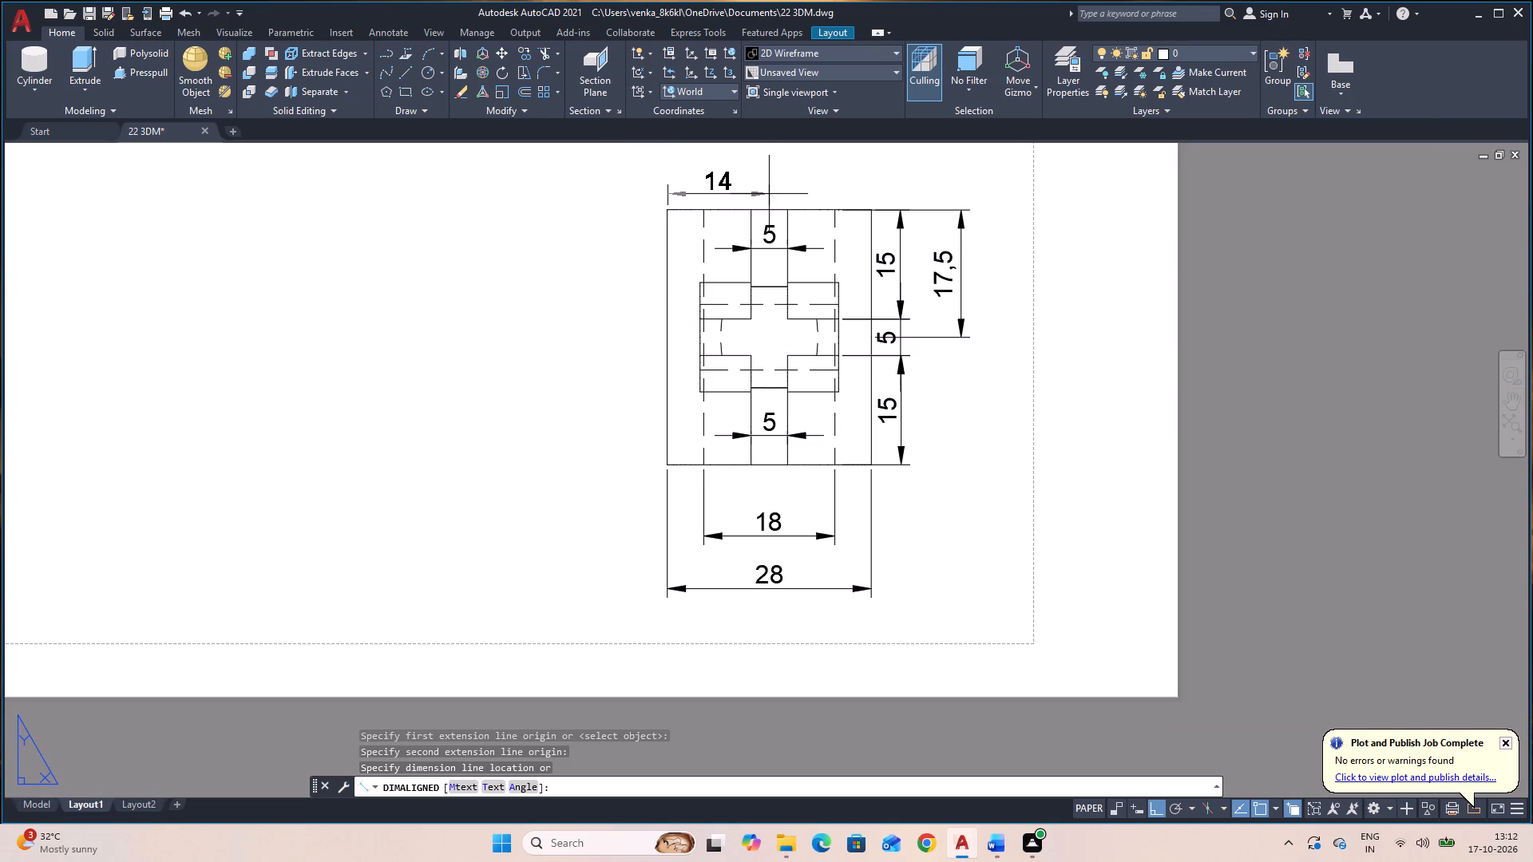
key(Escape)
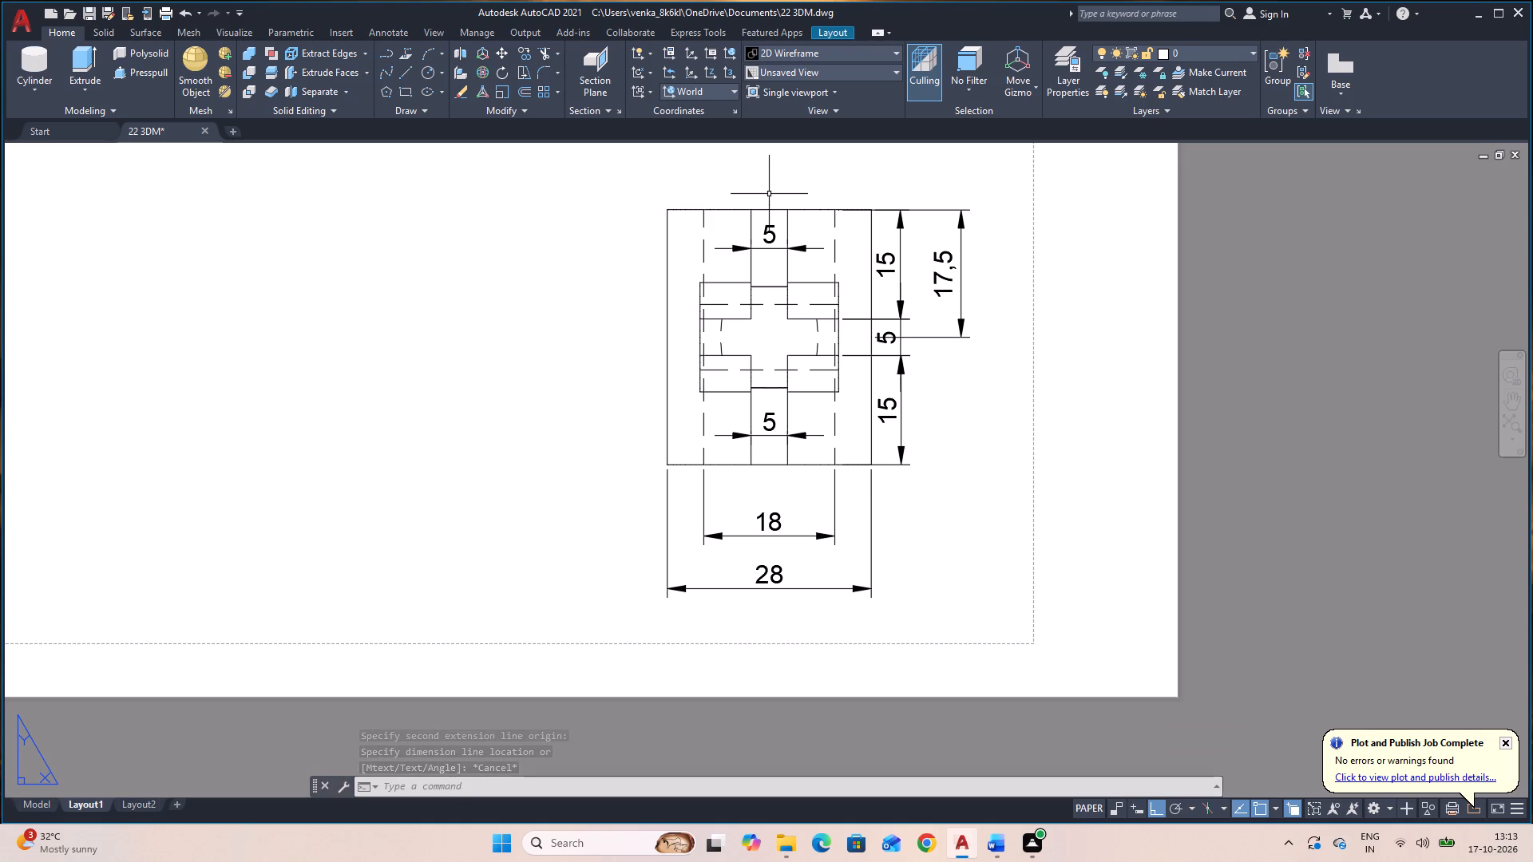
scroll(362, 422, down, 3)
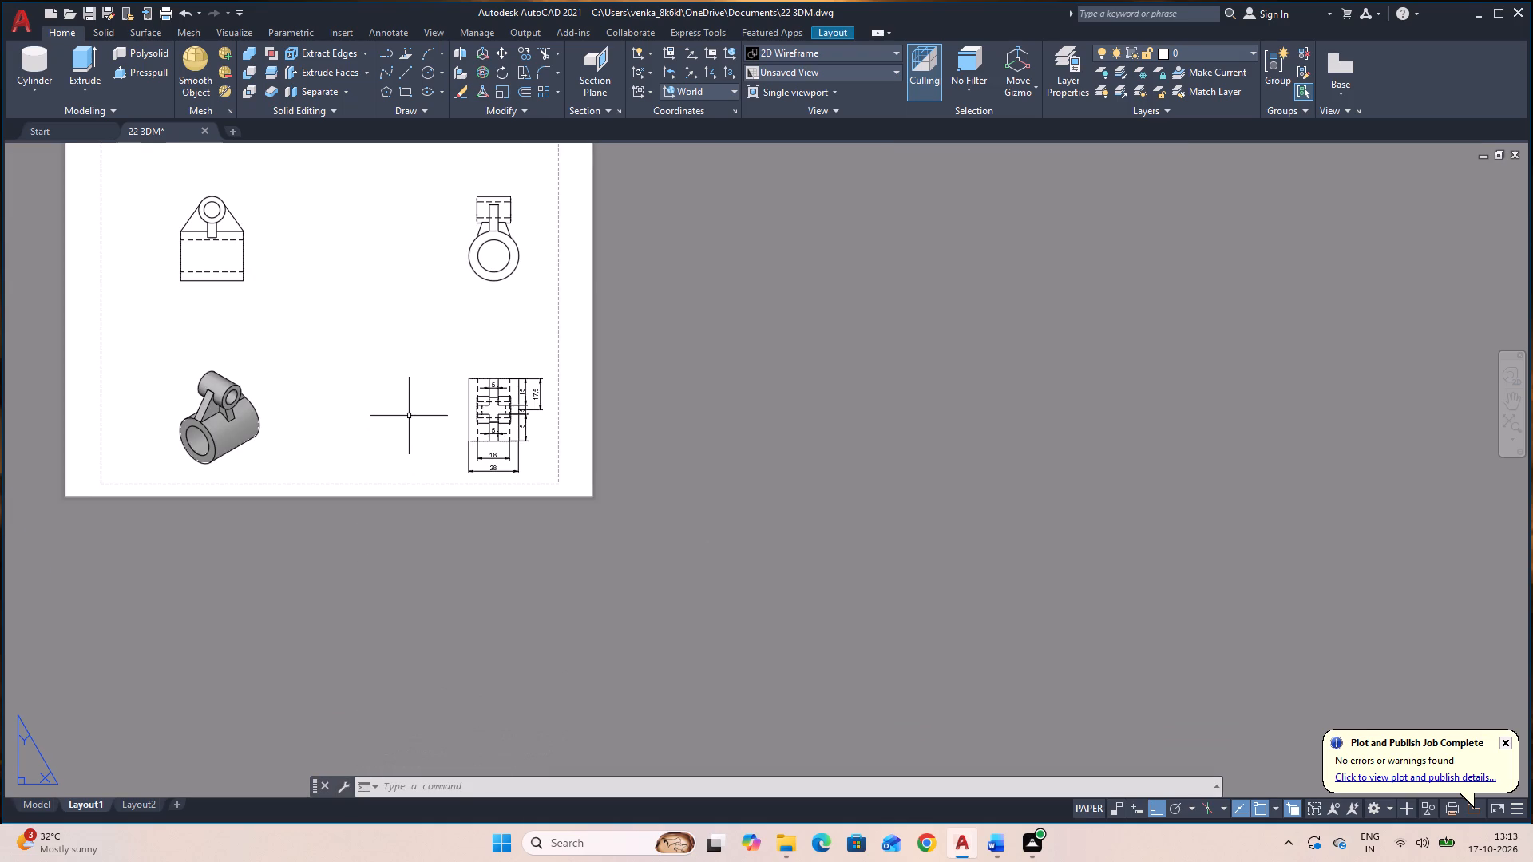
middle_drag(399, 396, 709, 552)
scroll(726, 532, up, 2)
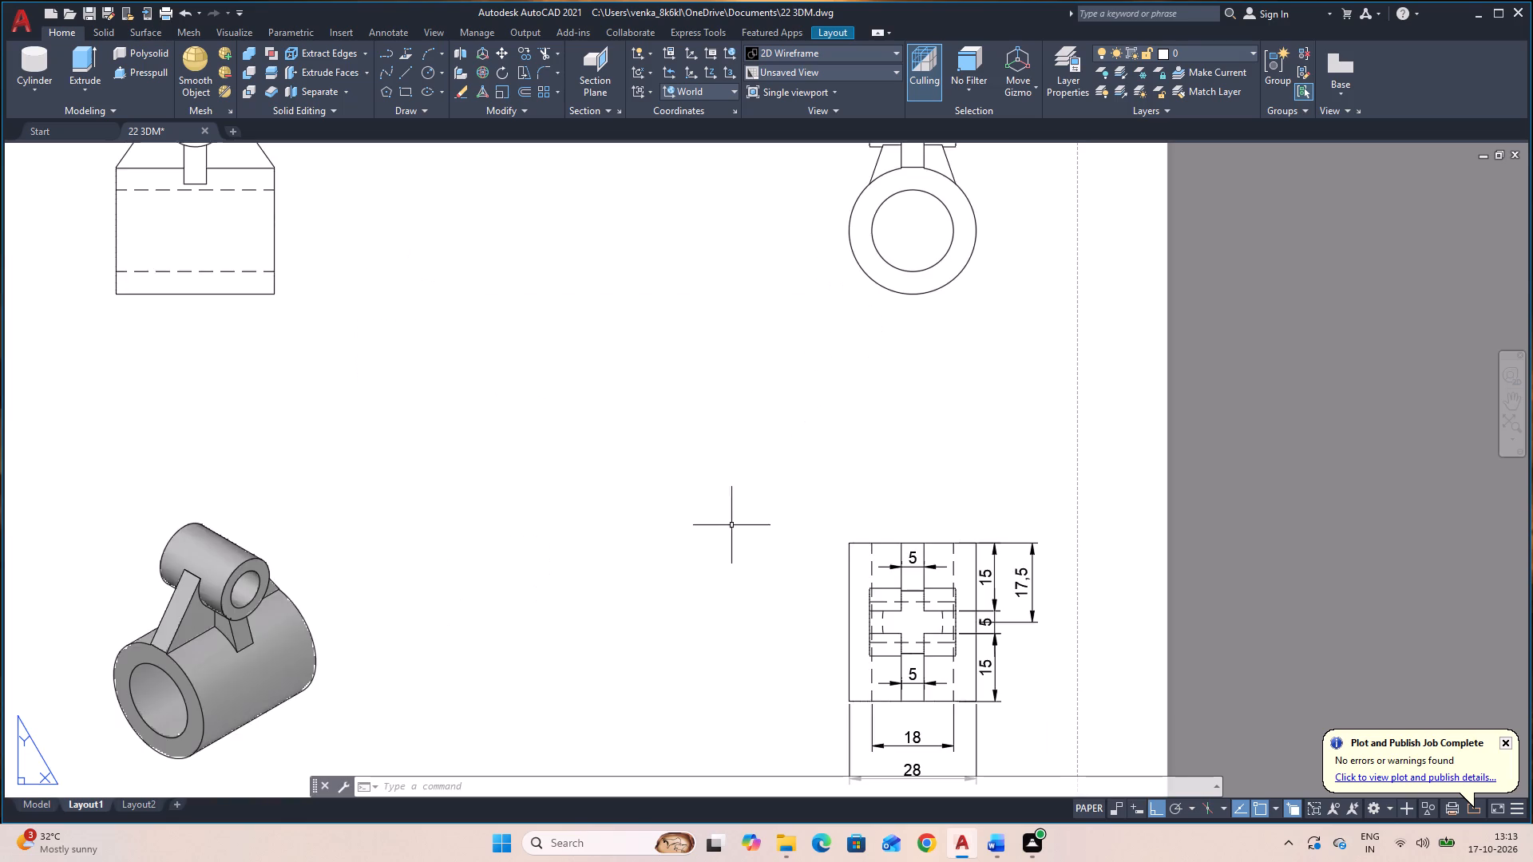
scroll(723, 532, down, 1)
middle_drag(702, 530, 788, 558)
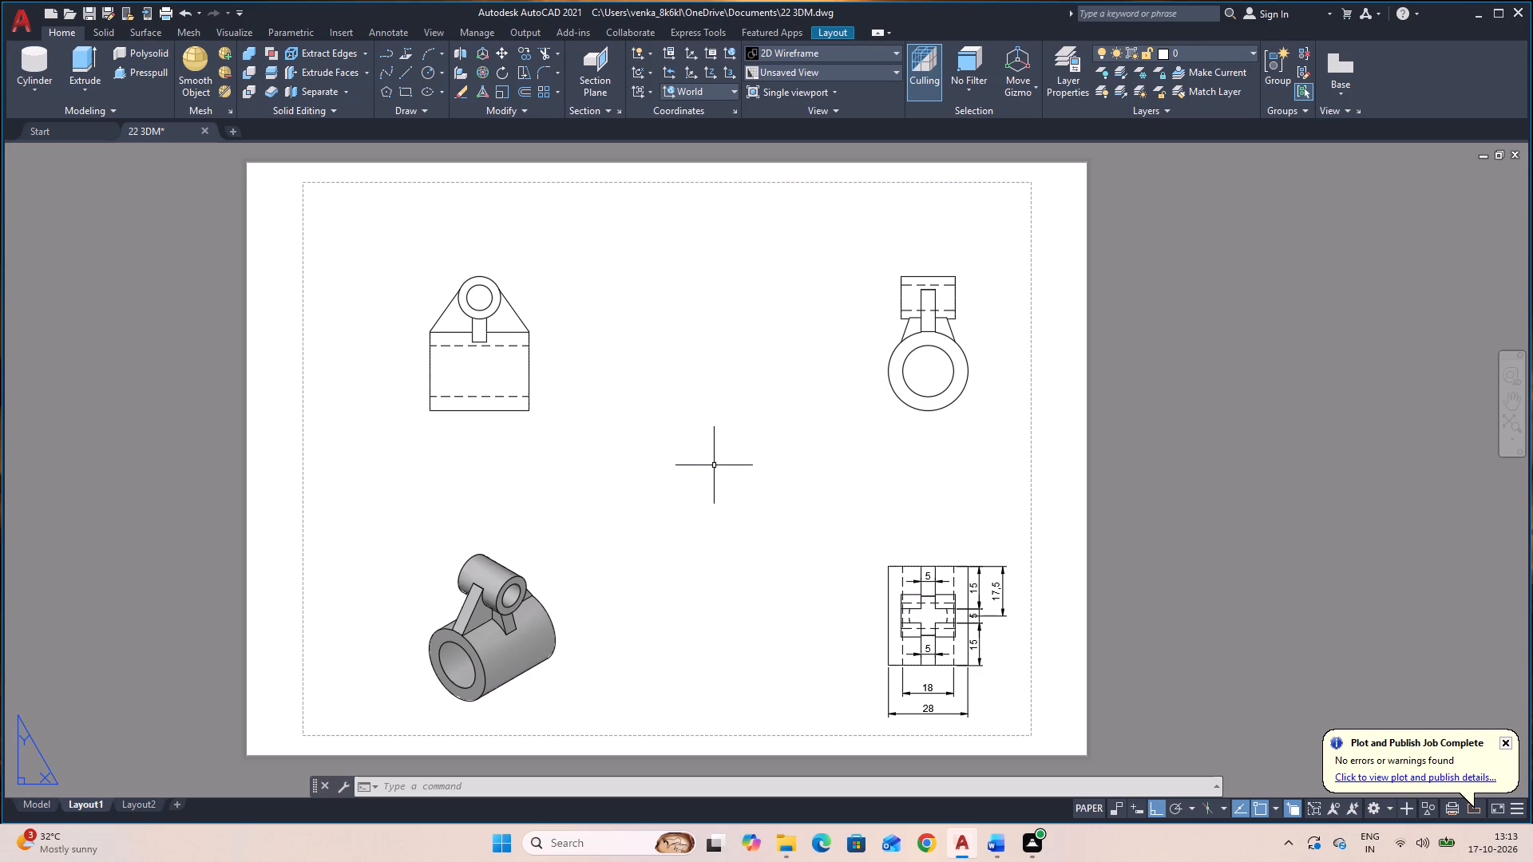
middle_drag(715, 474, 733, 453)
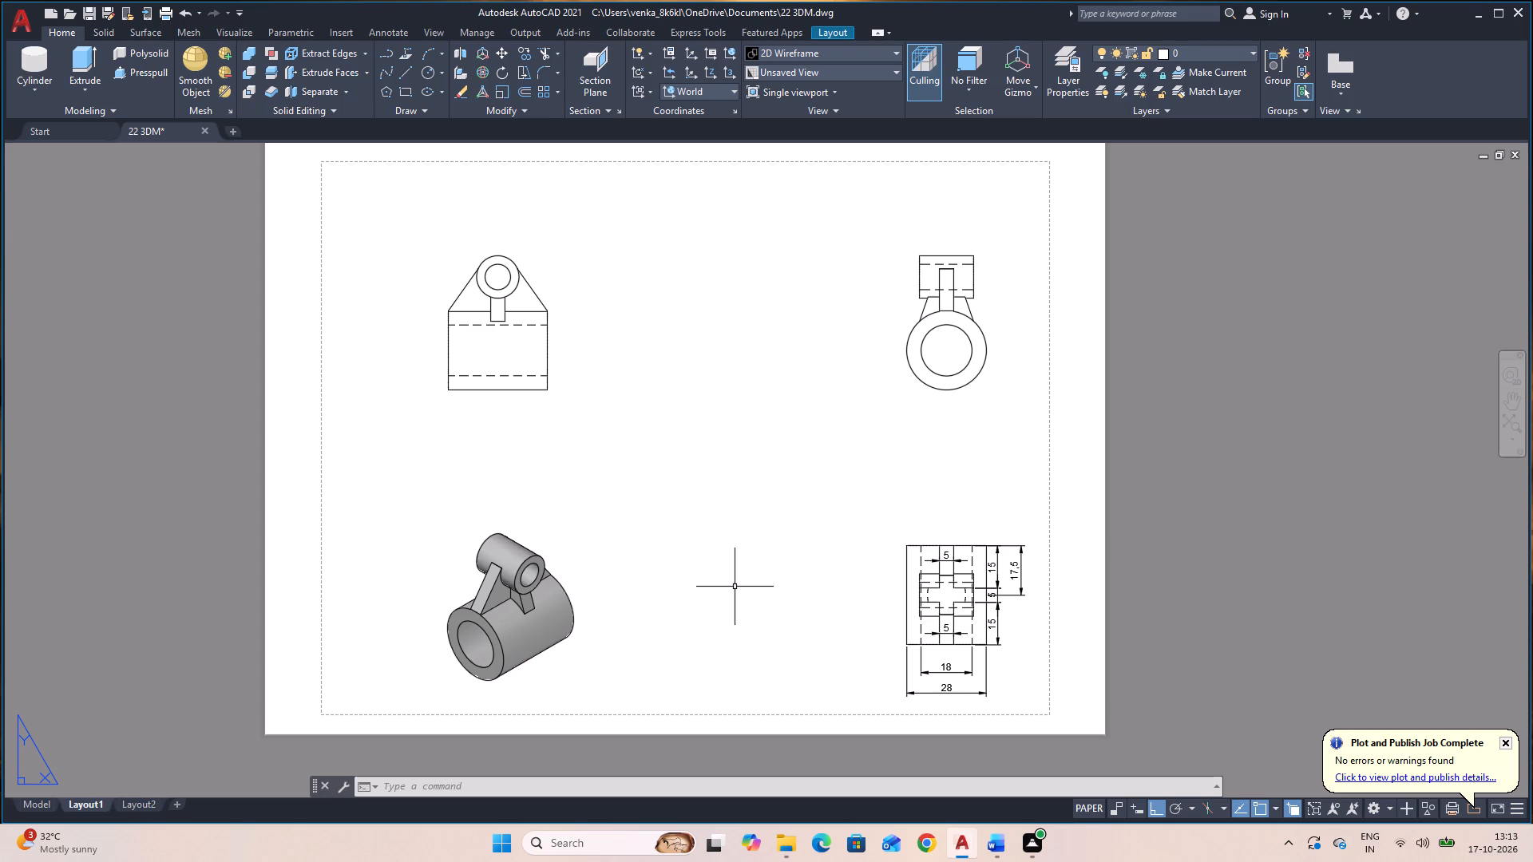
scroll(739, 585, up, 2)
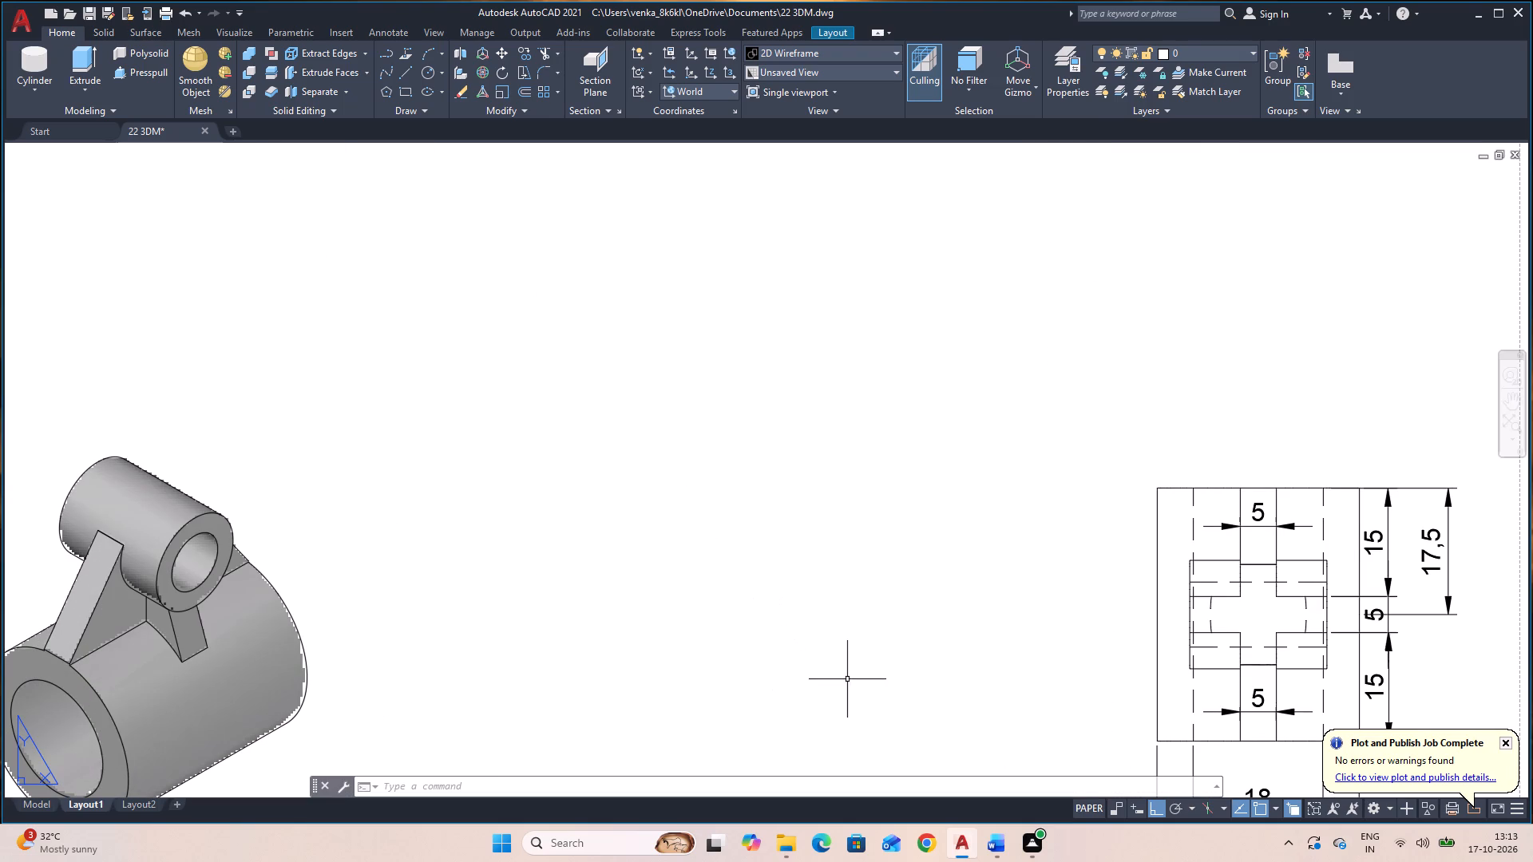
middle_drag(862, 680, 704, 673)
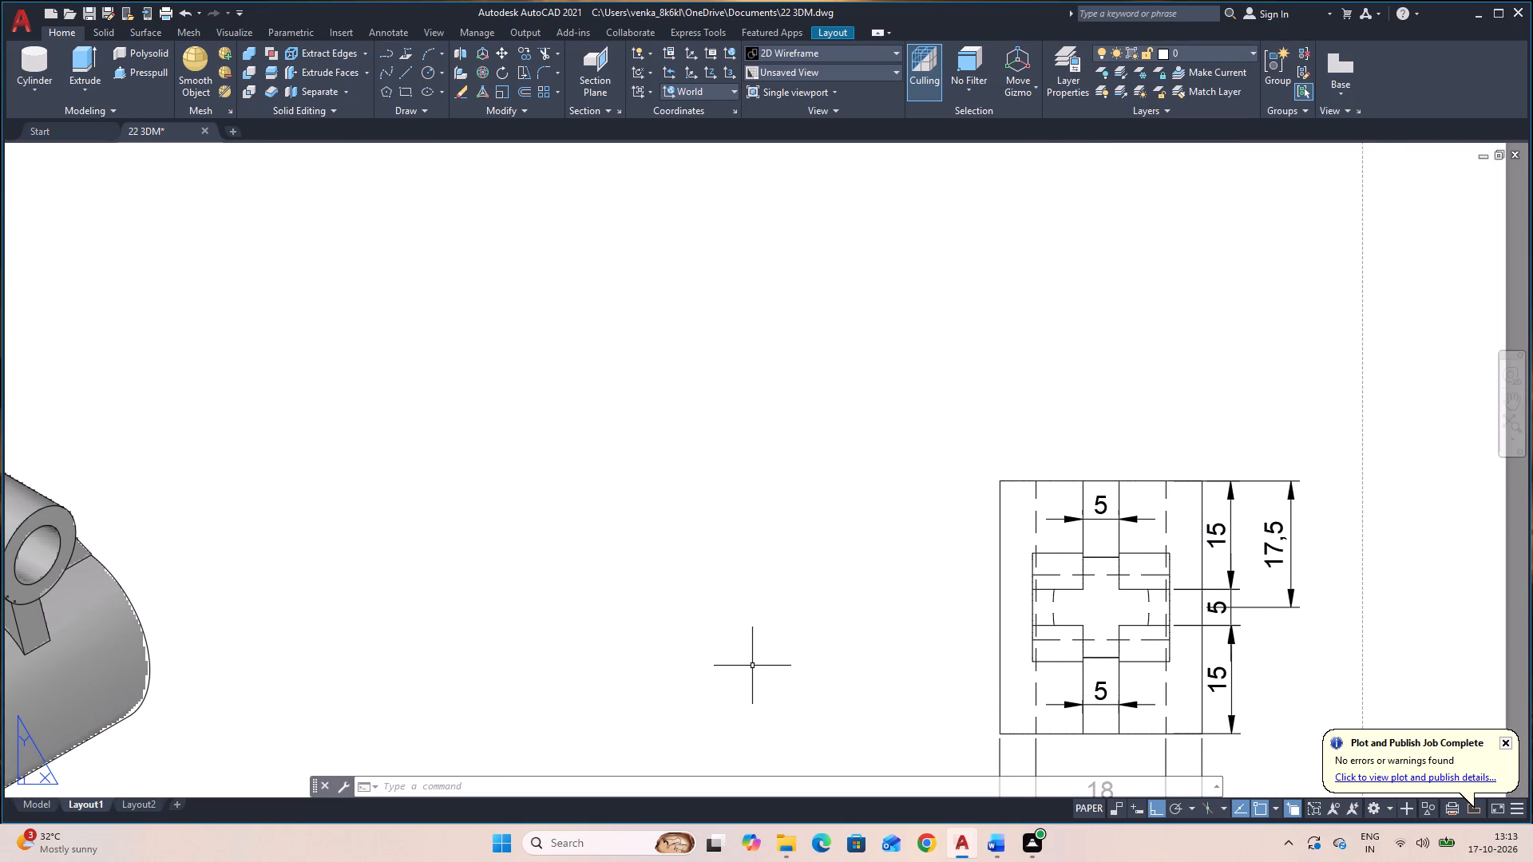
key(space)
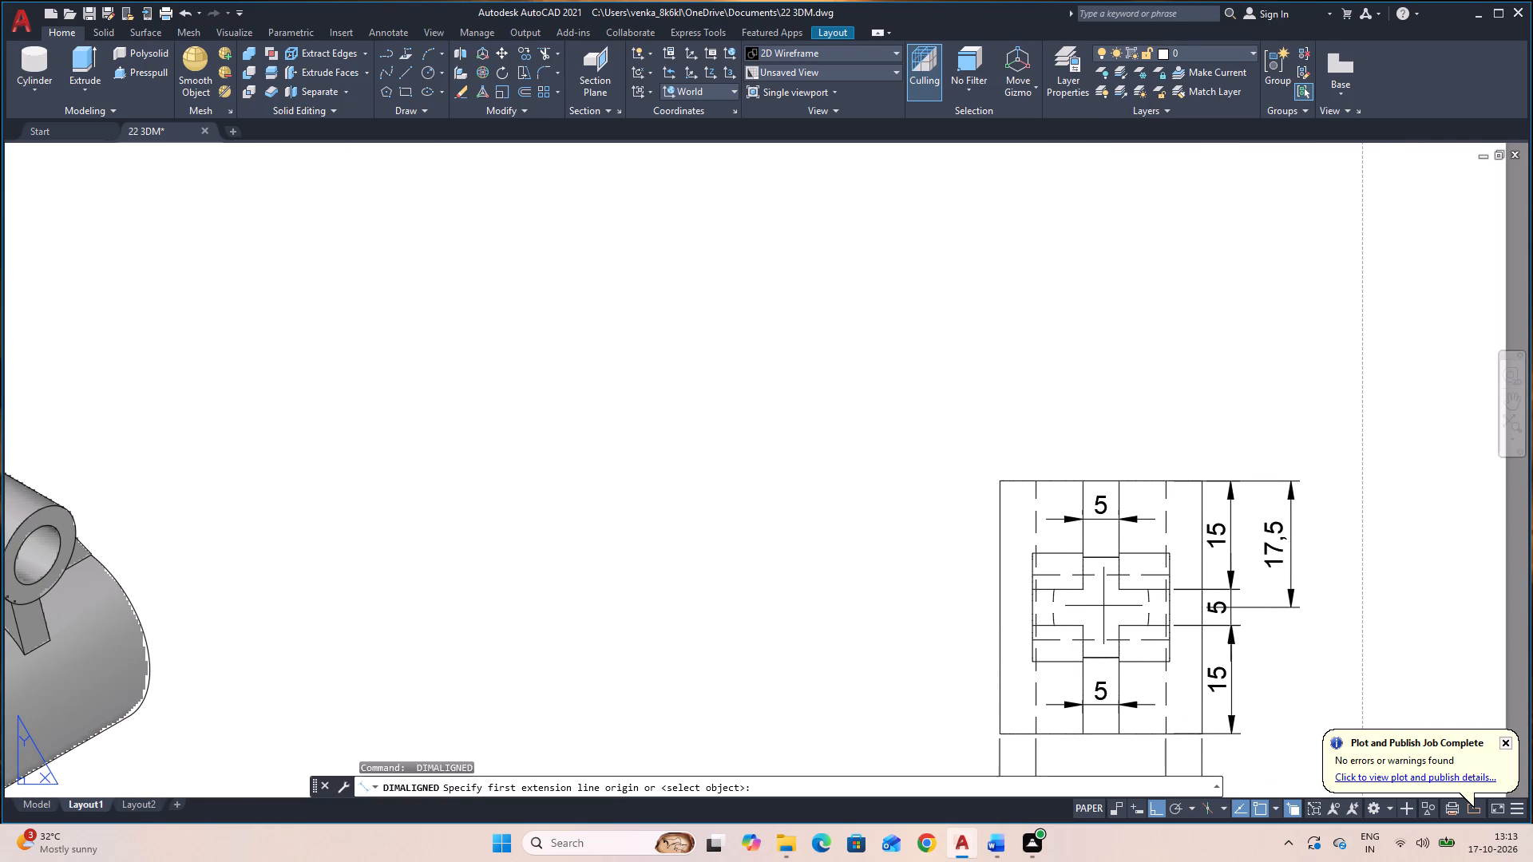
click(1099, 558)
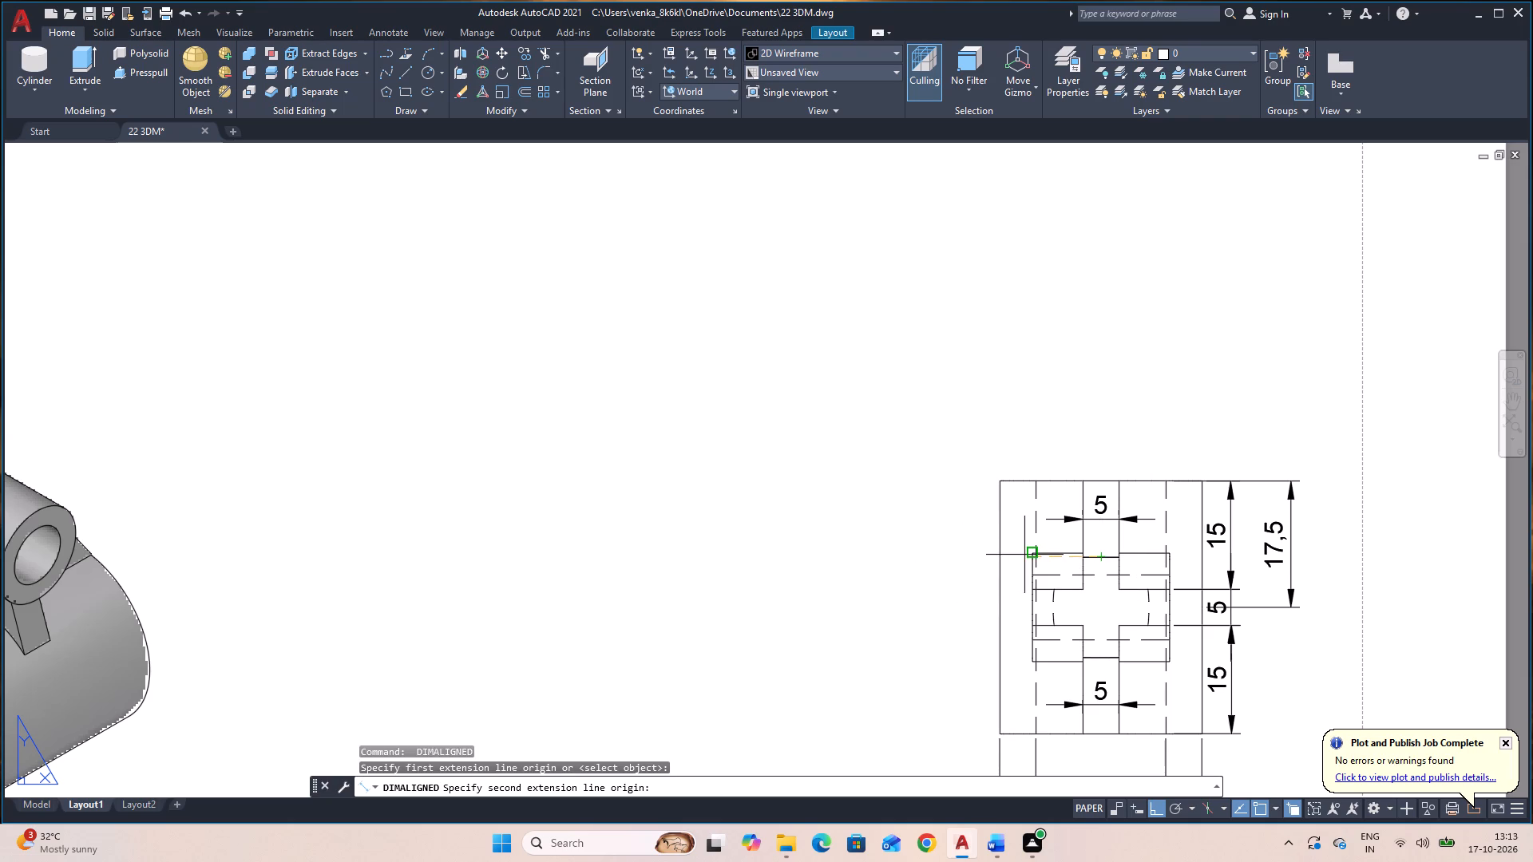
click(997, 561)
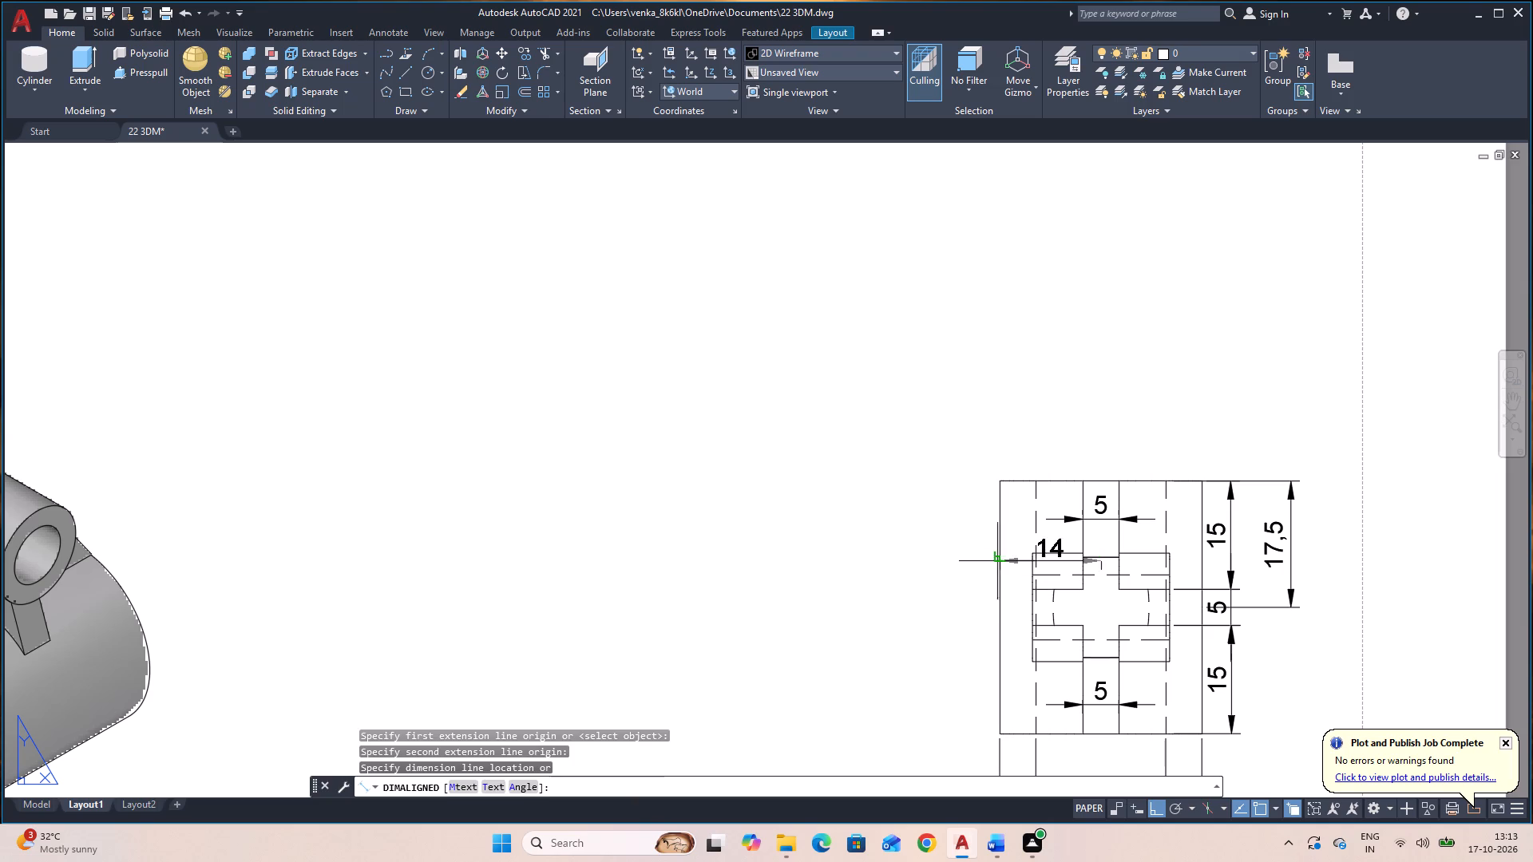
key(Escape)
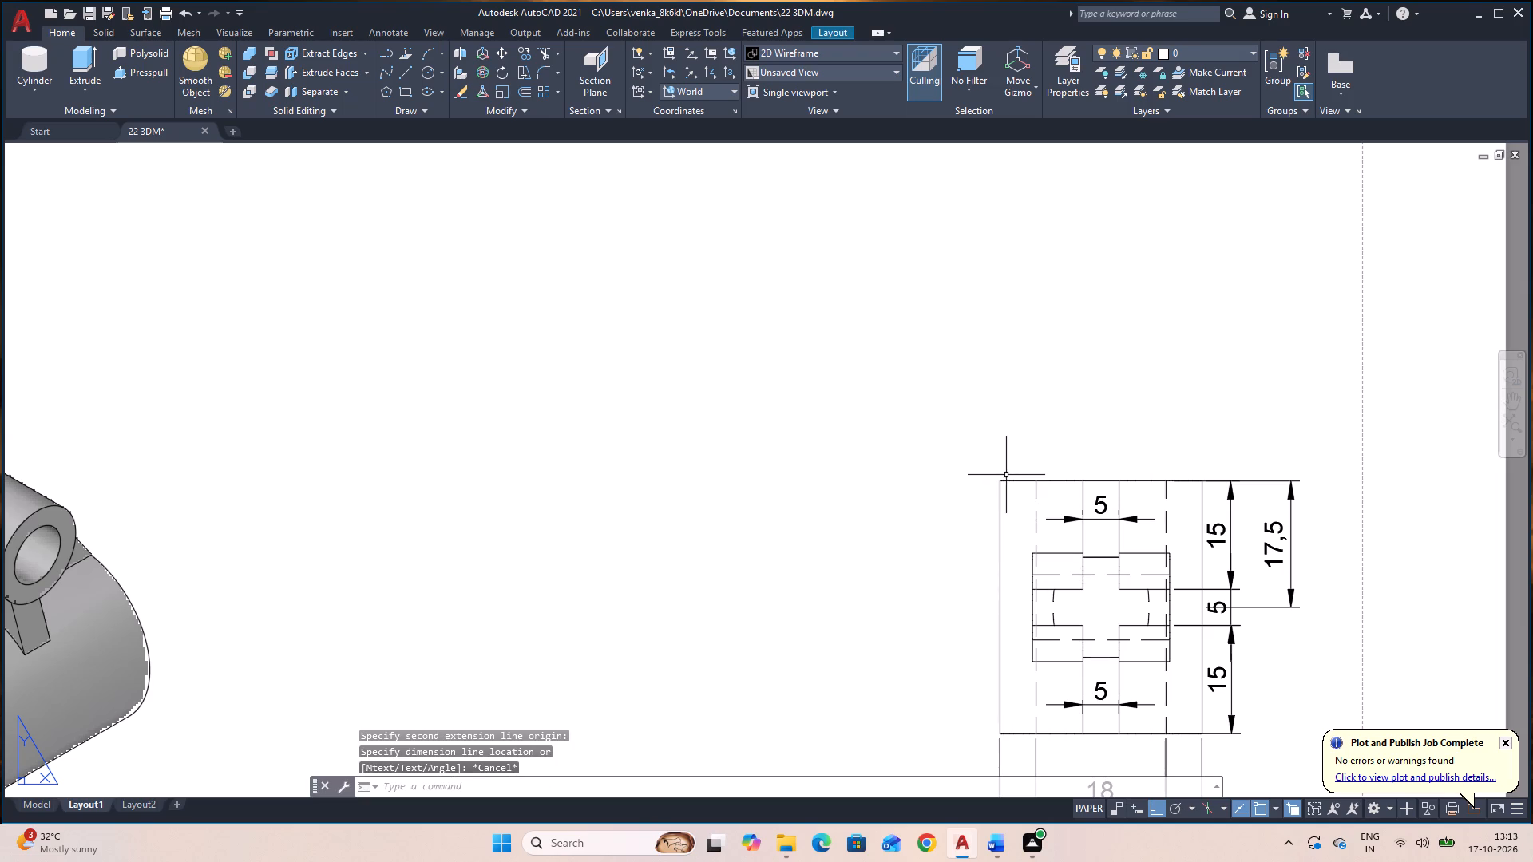
Add an aligned dimension from the upper rib edge's midpoint to the small cylinder's left side in the dimensioned view, placed above its outline.
key(space)
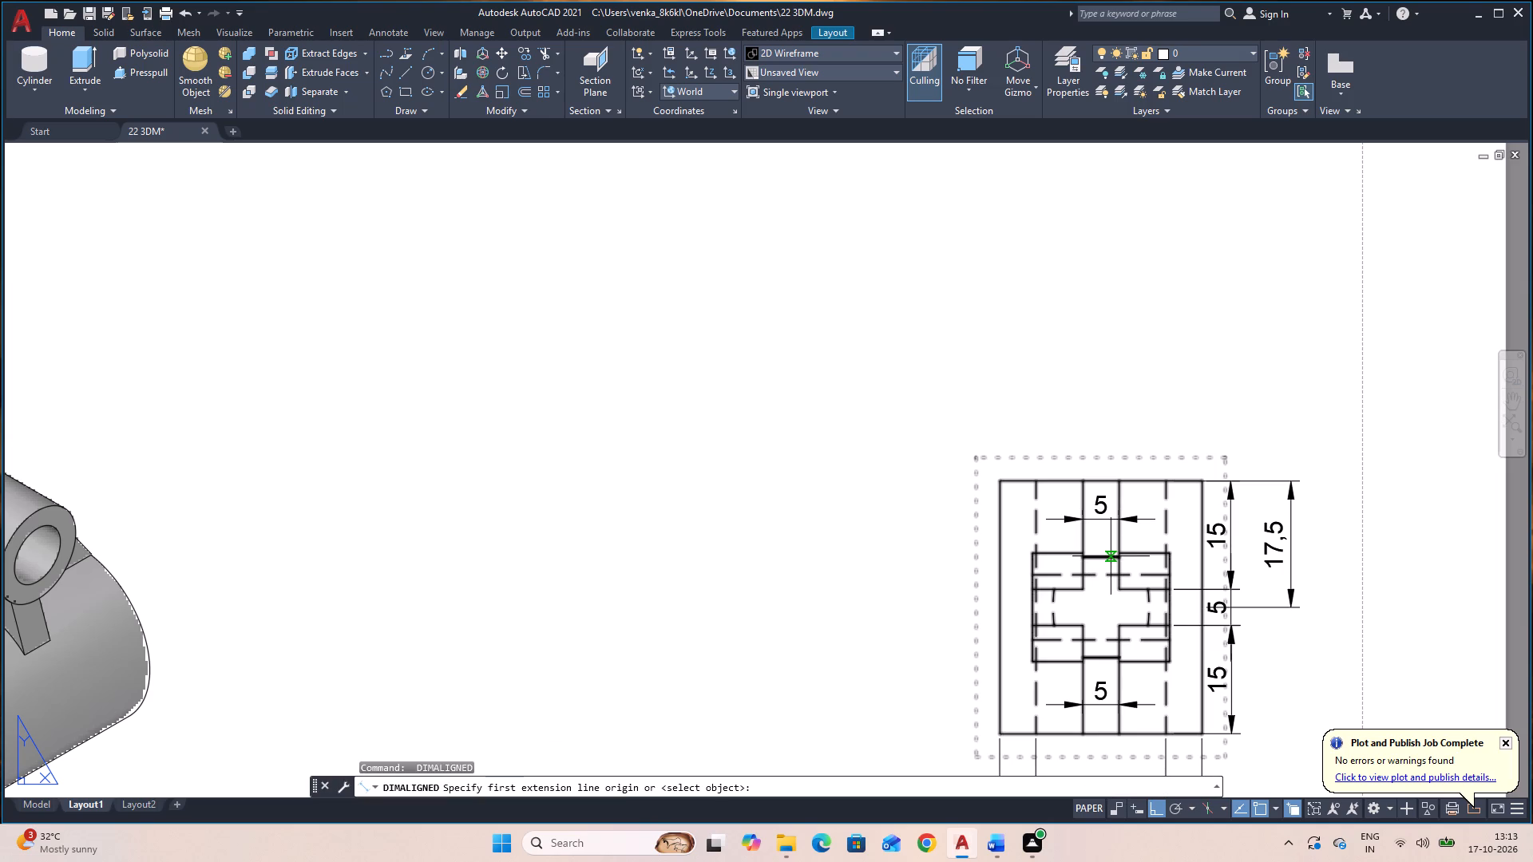
click(1099, 561)
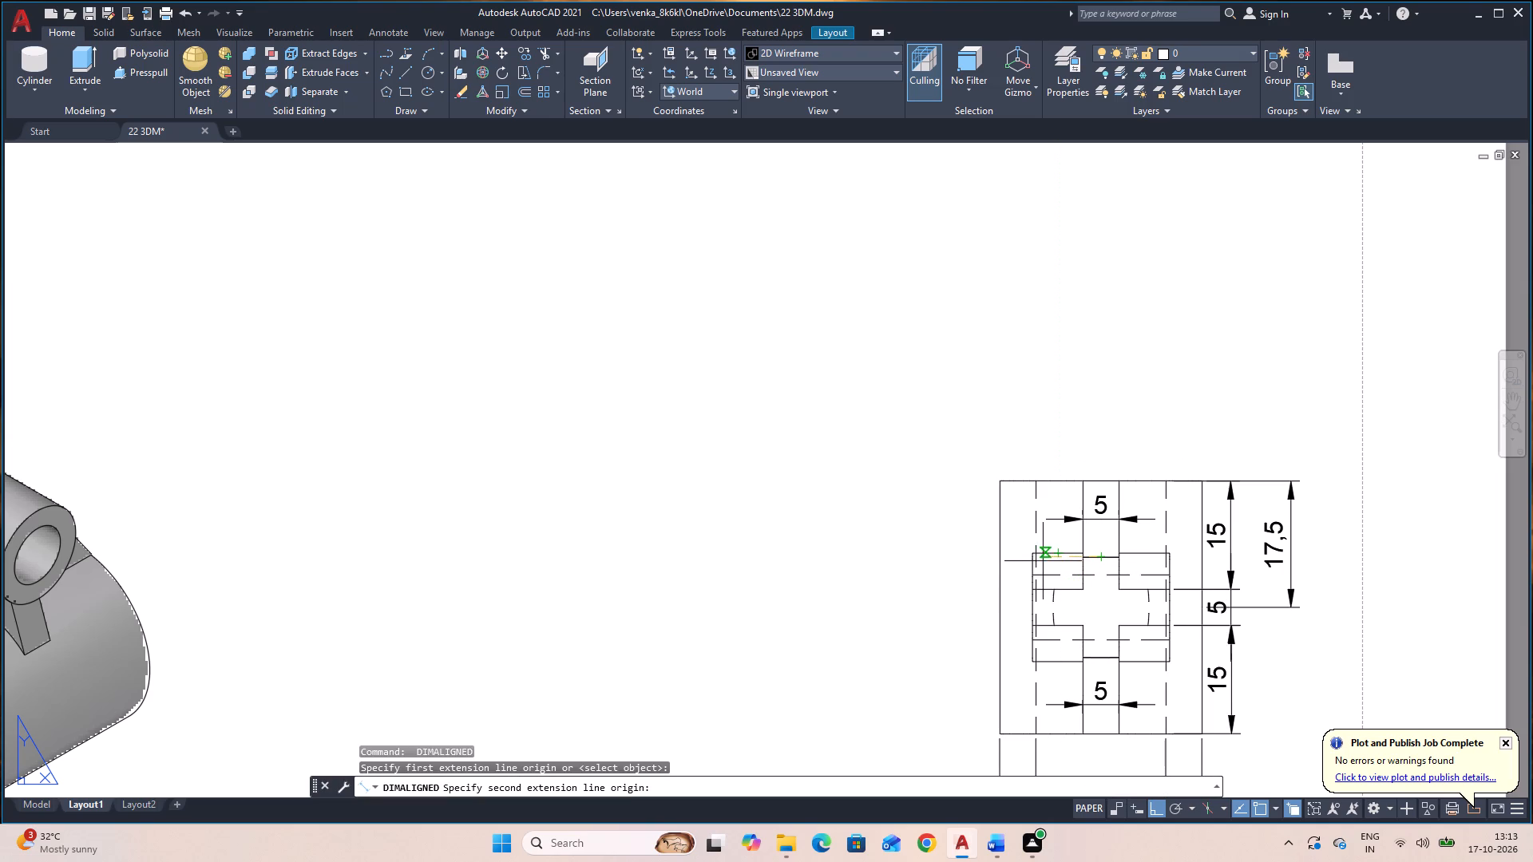
scroll(1043, 561, up, 3)
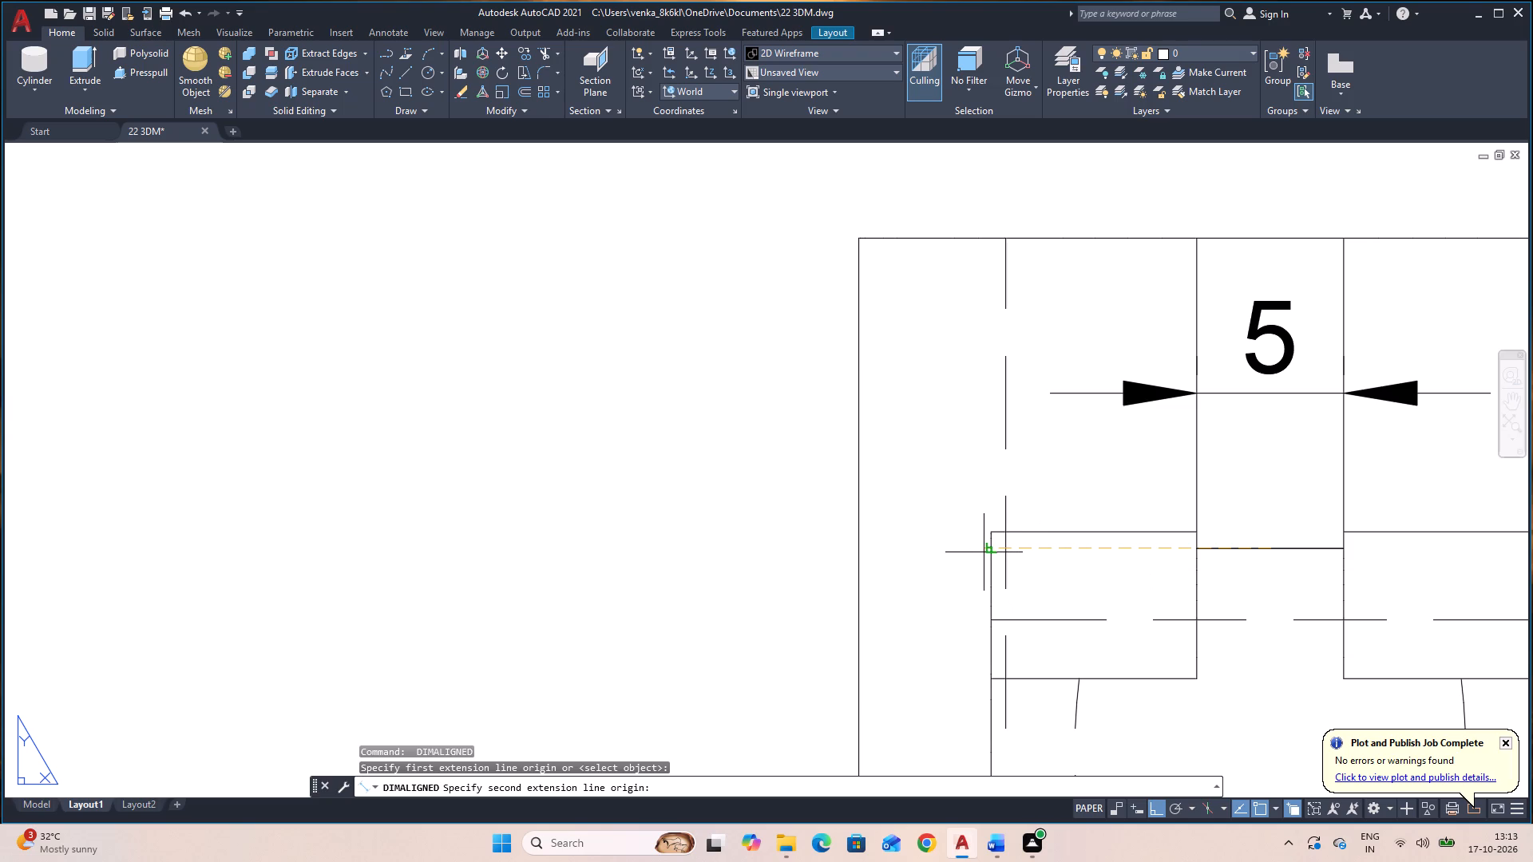
click(988, 551)
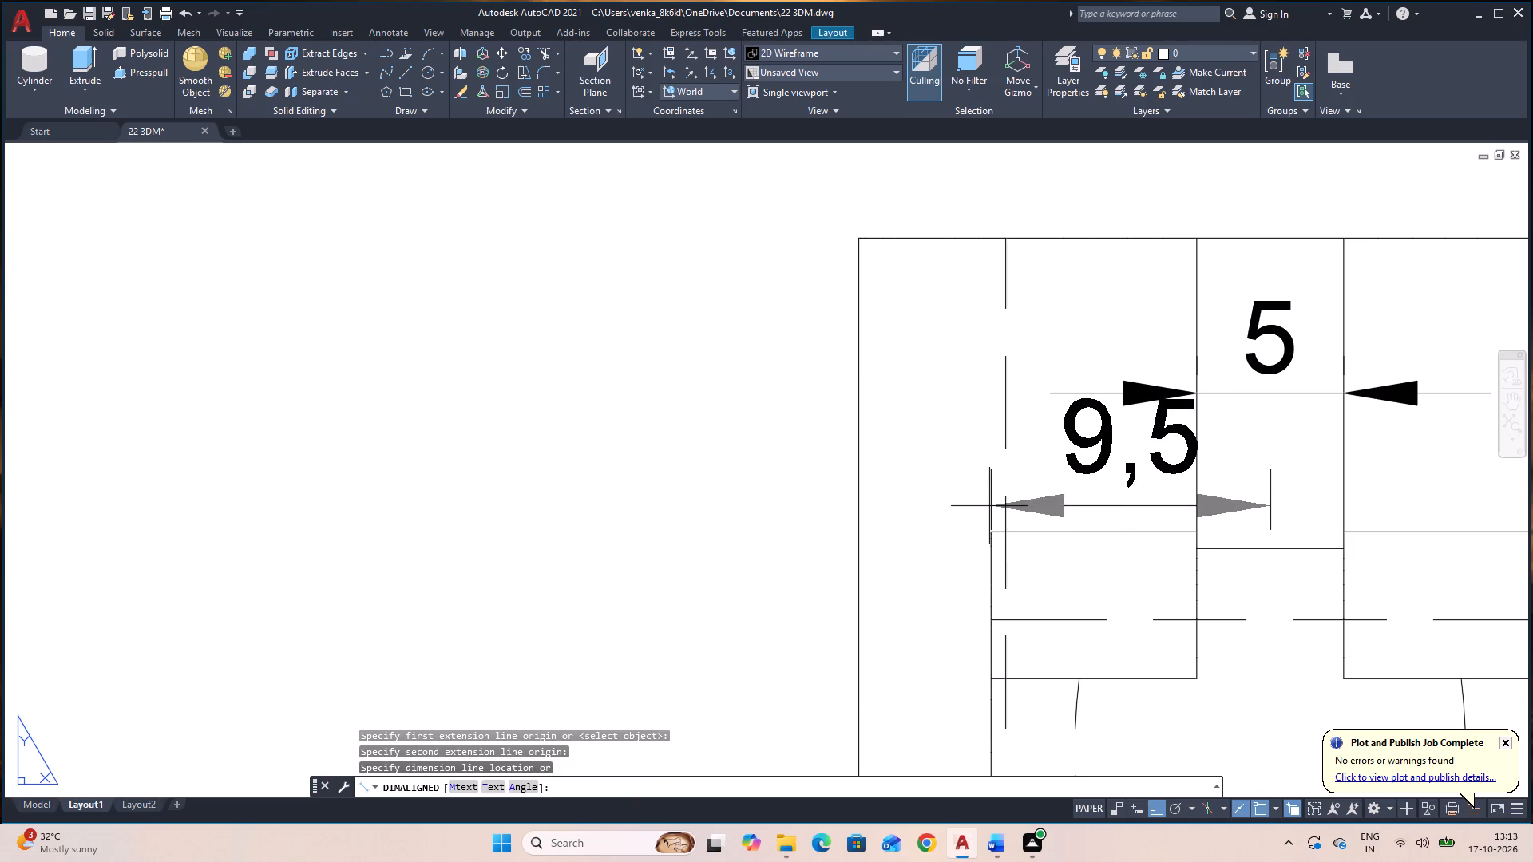
scroll(989, 506, down, 2)
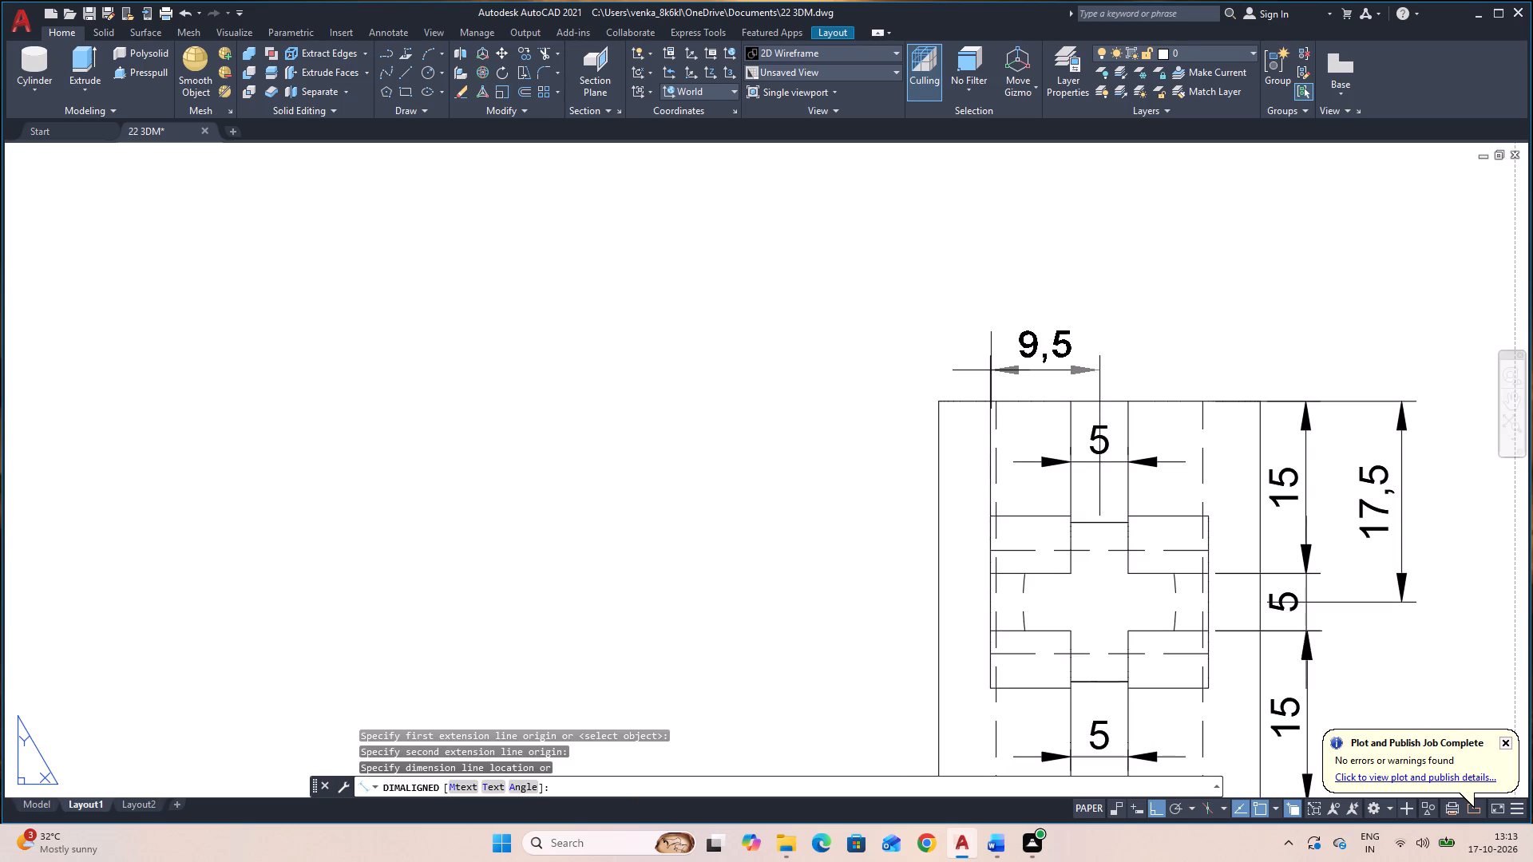
click(994, 369)
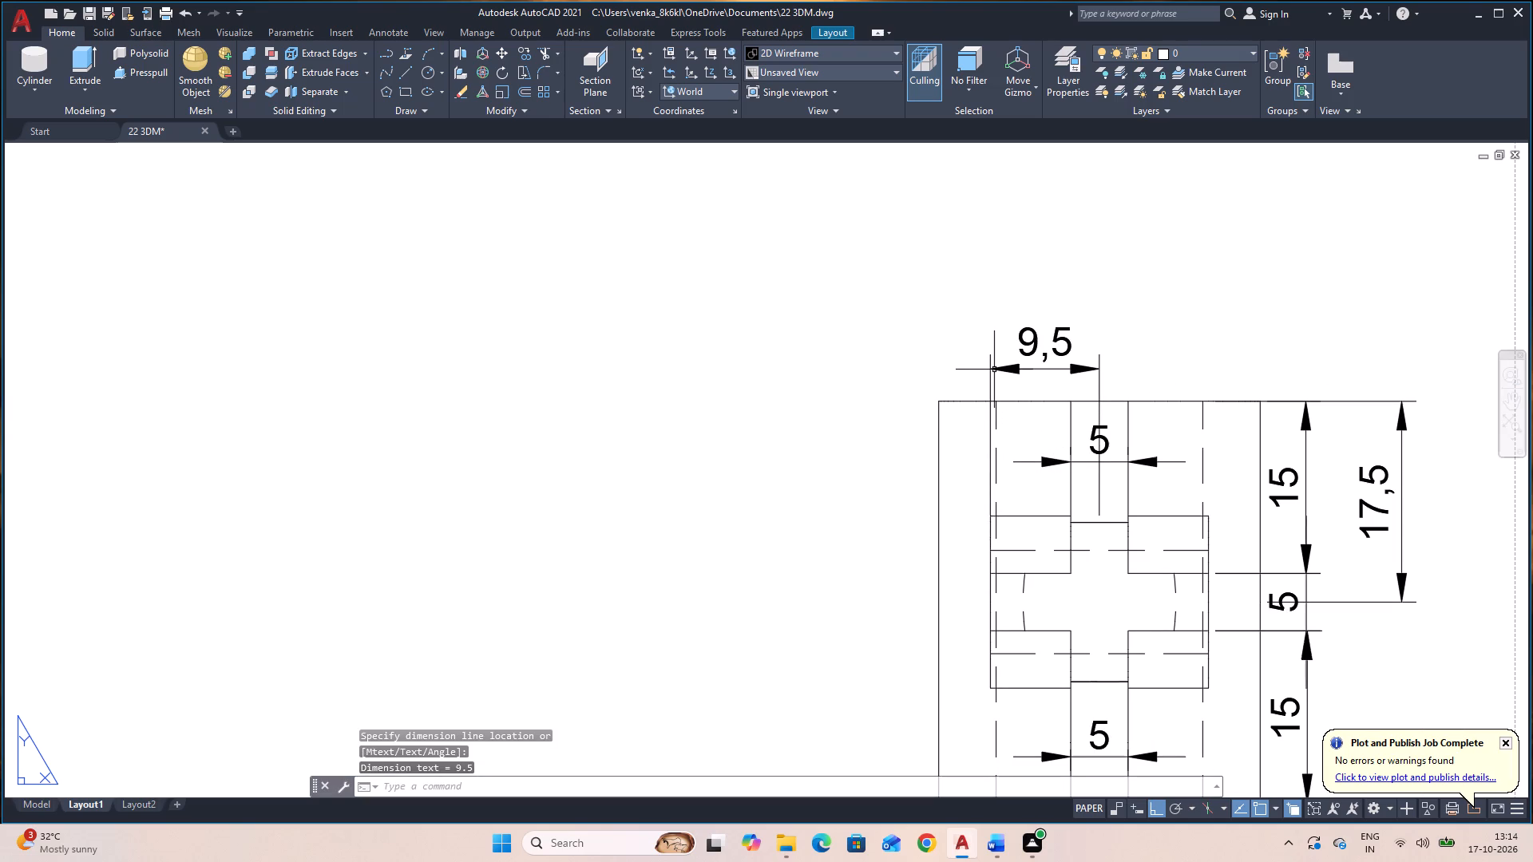
Add a matching aligned dimension from the rib edge's midpoint to the small cylinder's right side, in line with the previous one.
key(space)
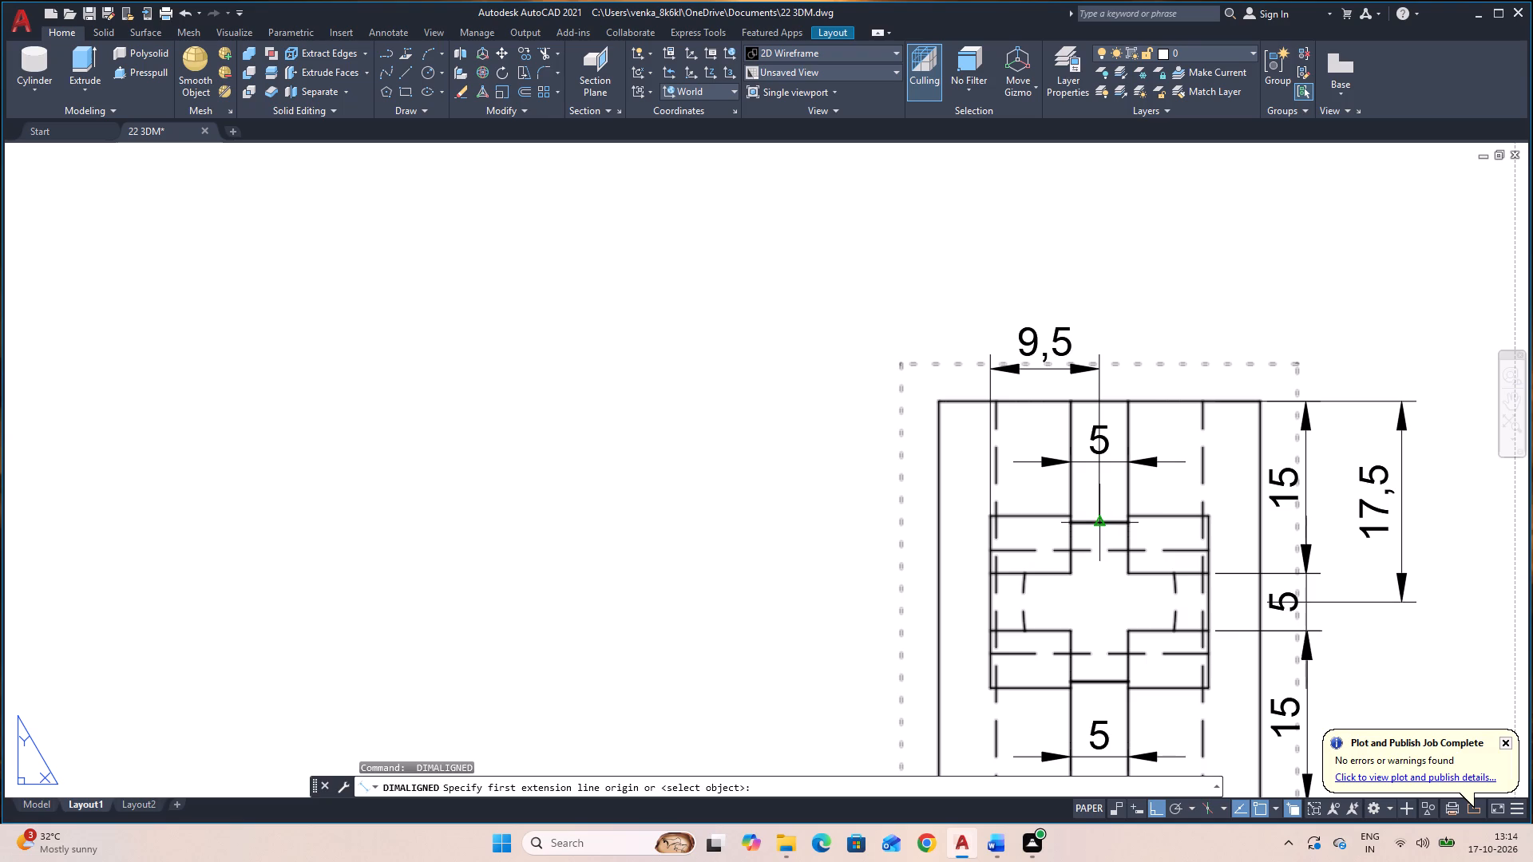
click(1099, 527)
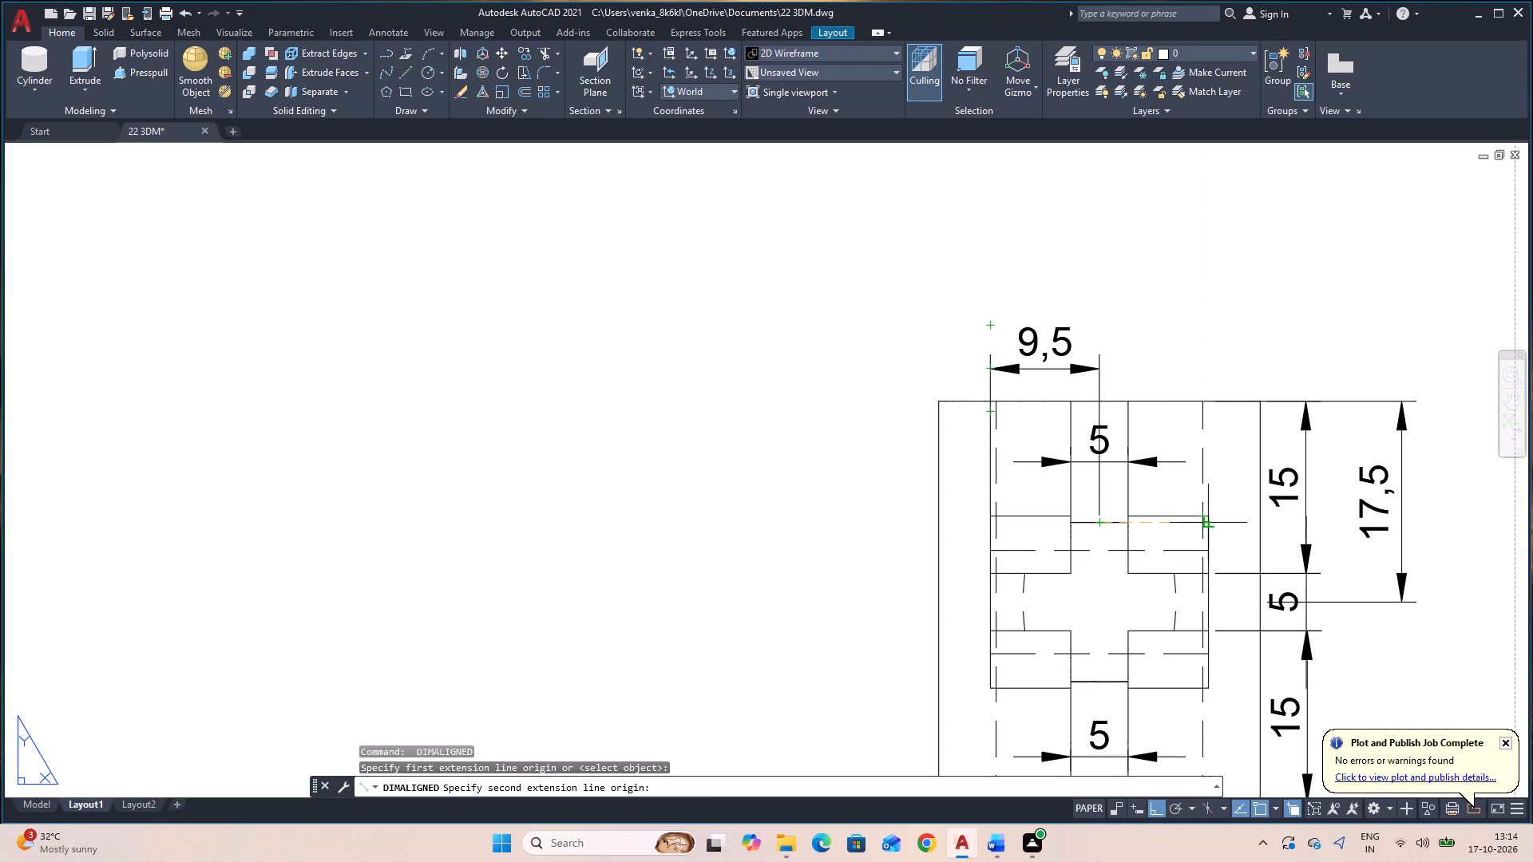
scroll(1208, 523, up, 3)
click(1208, 526)
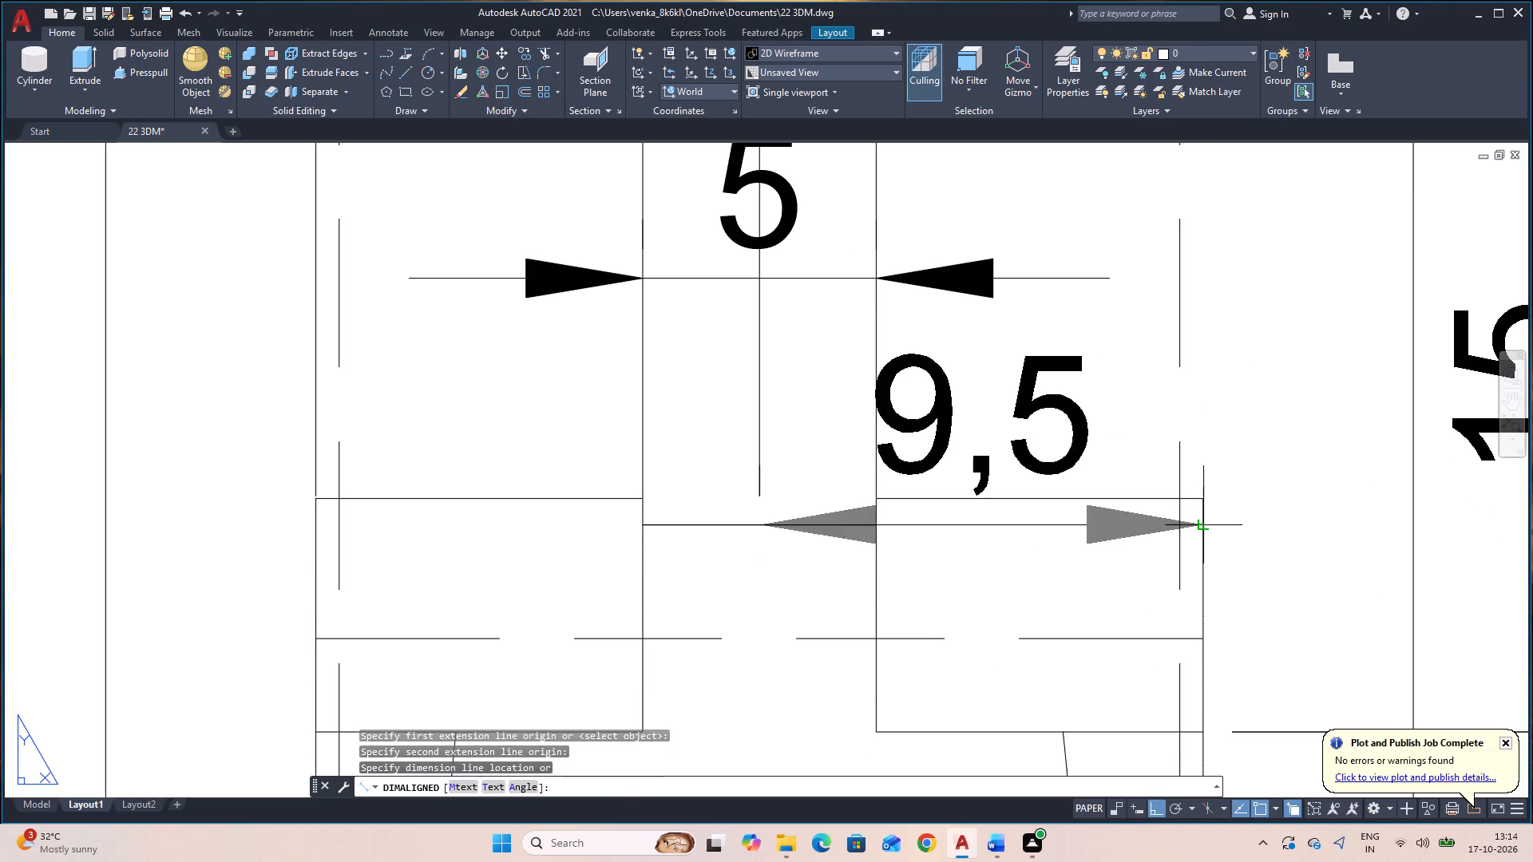
scroll(1198, 472, down, 2)
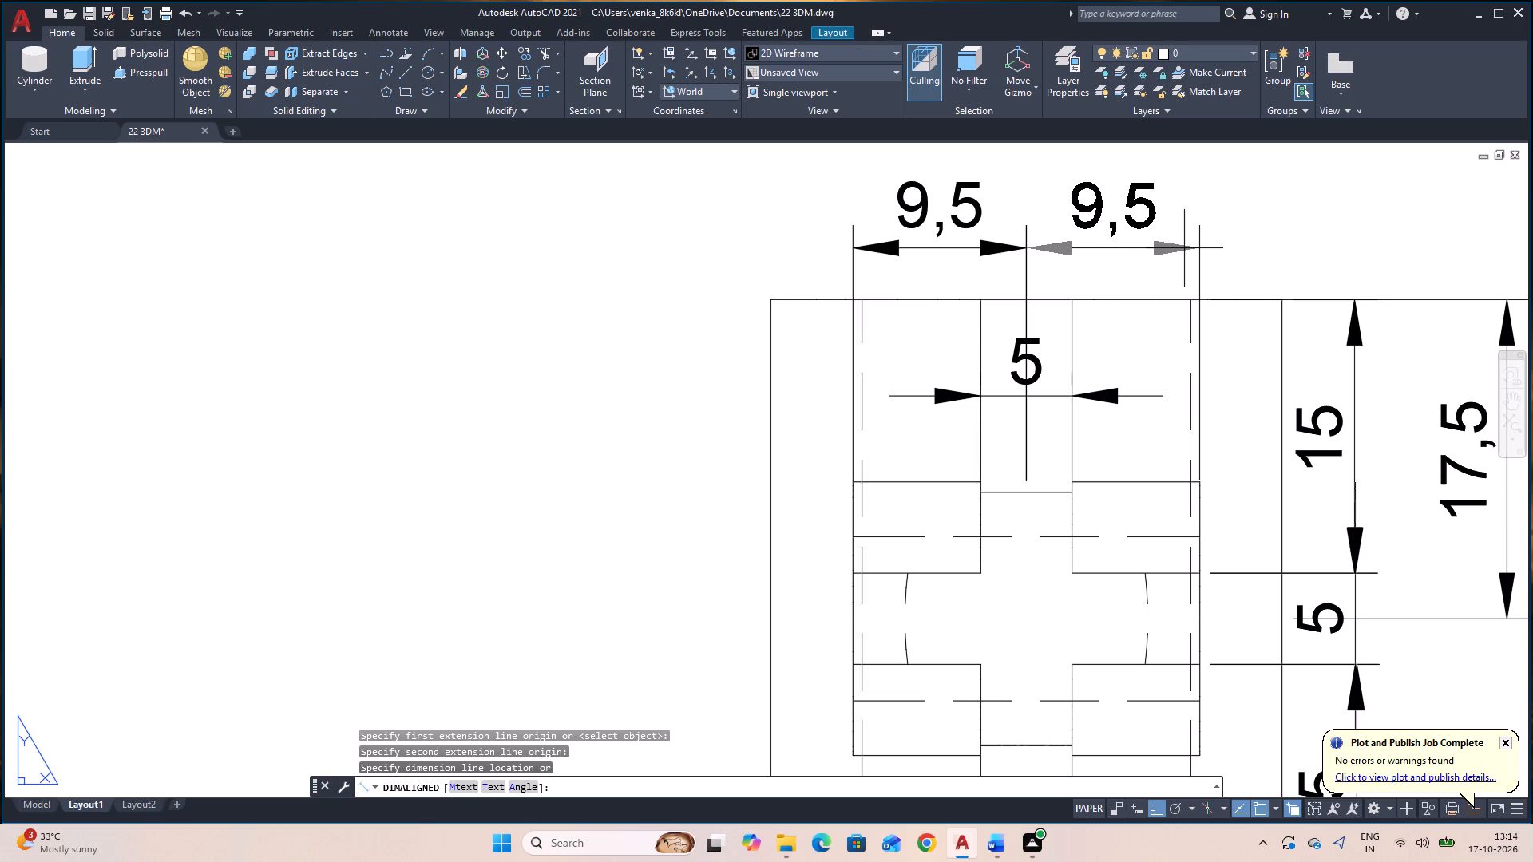
click(1184, 248)
Add a diameter dimension to the large cylinder's bore in the view showing it end-on, with the text outside to the right.
scroll(1183, 247, down, 2)
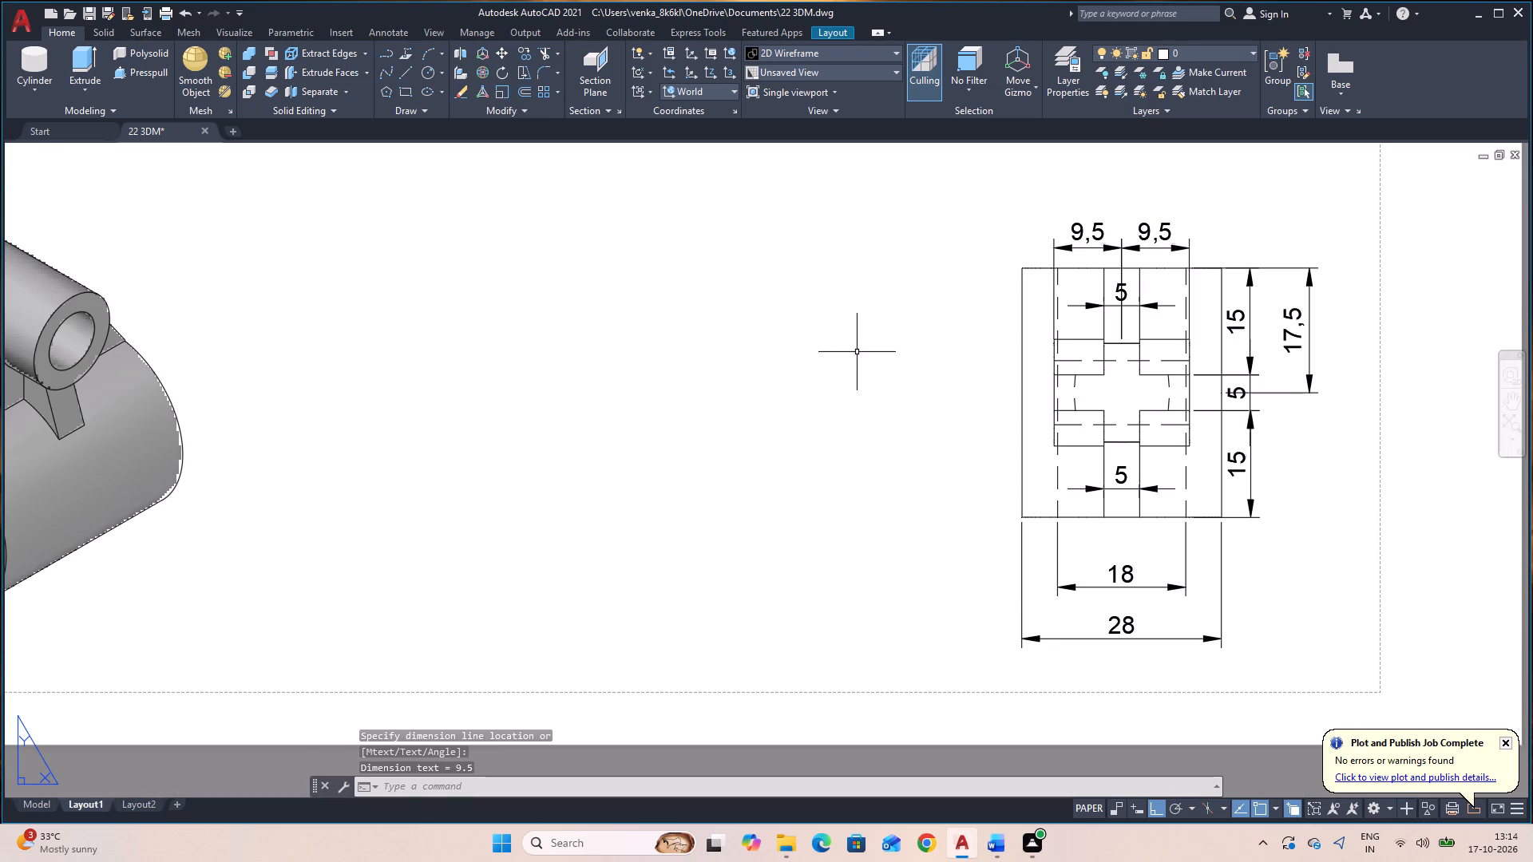
scroll(856, 353, down, 1)
middle_drag(777, 367, 862, 557)
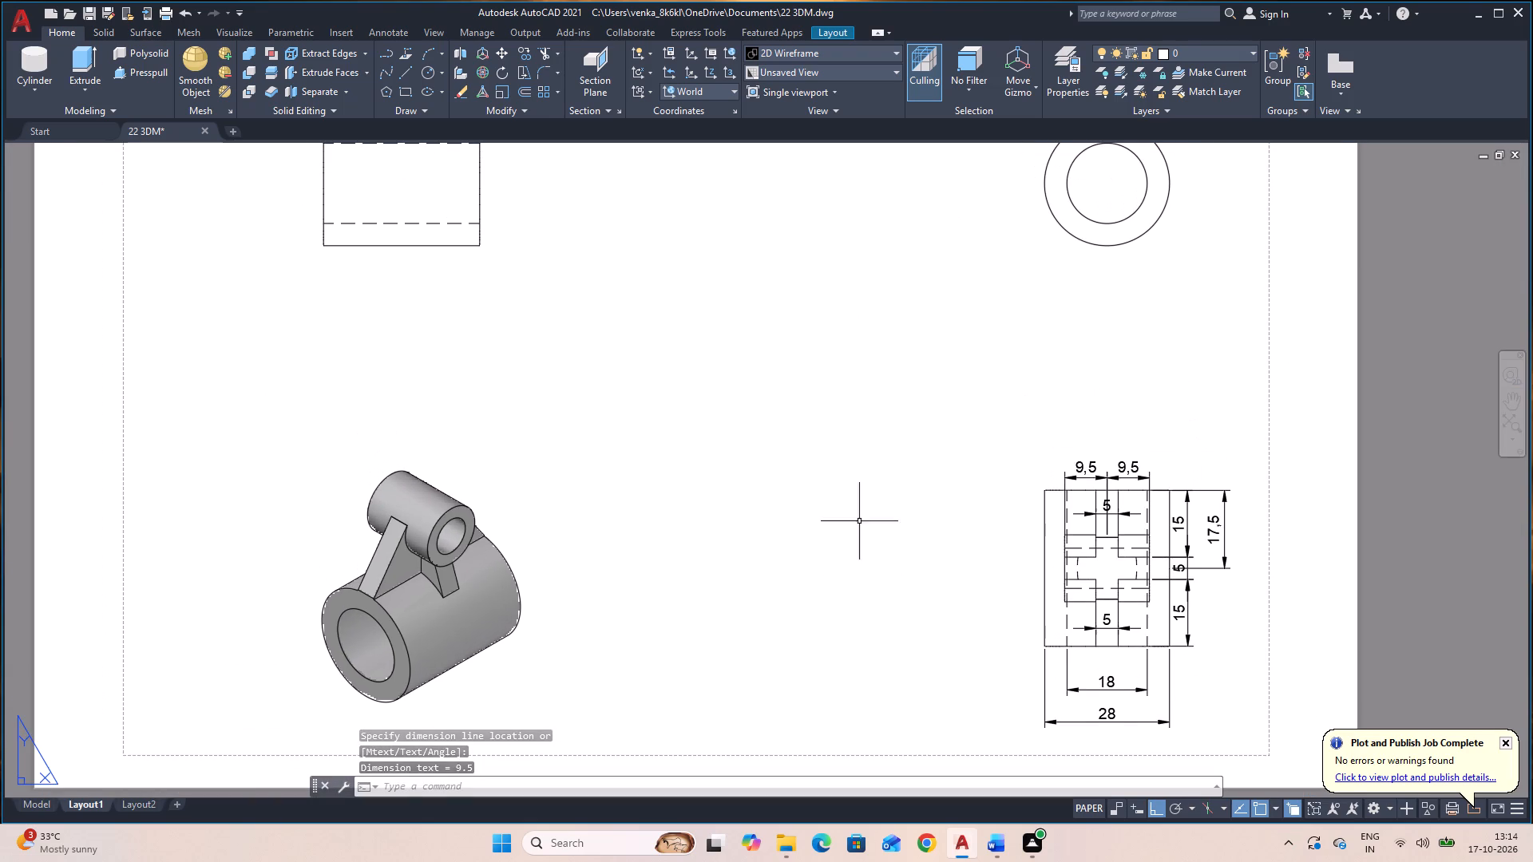
scroll(818, 471, down, 1)
middle_drag(808, 446, 822, 558)
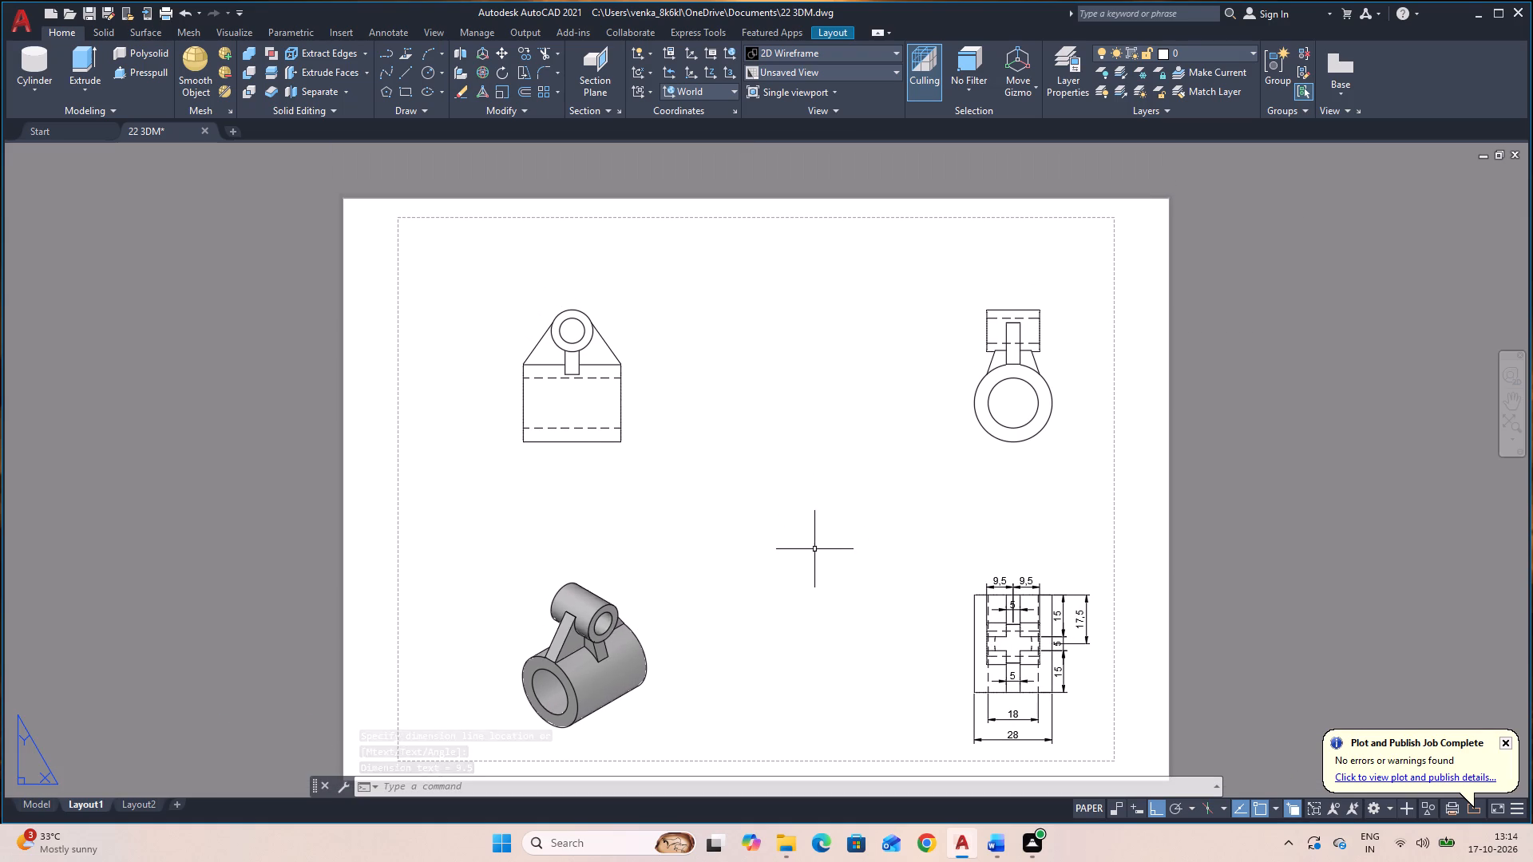
middle_drag(810, 543, 810, 509)
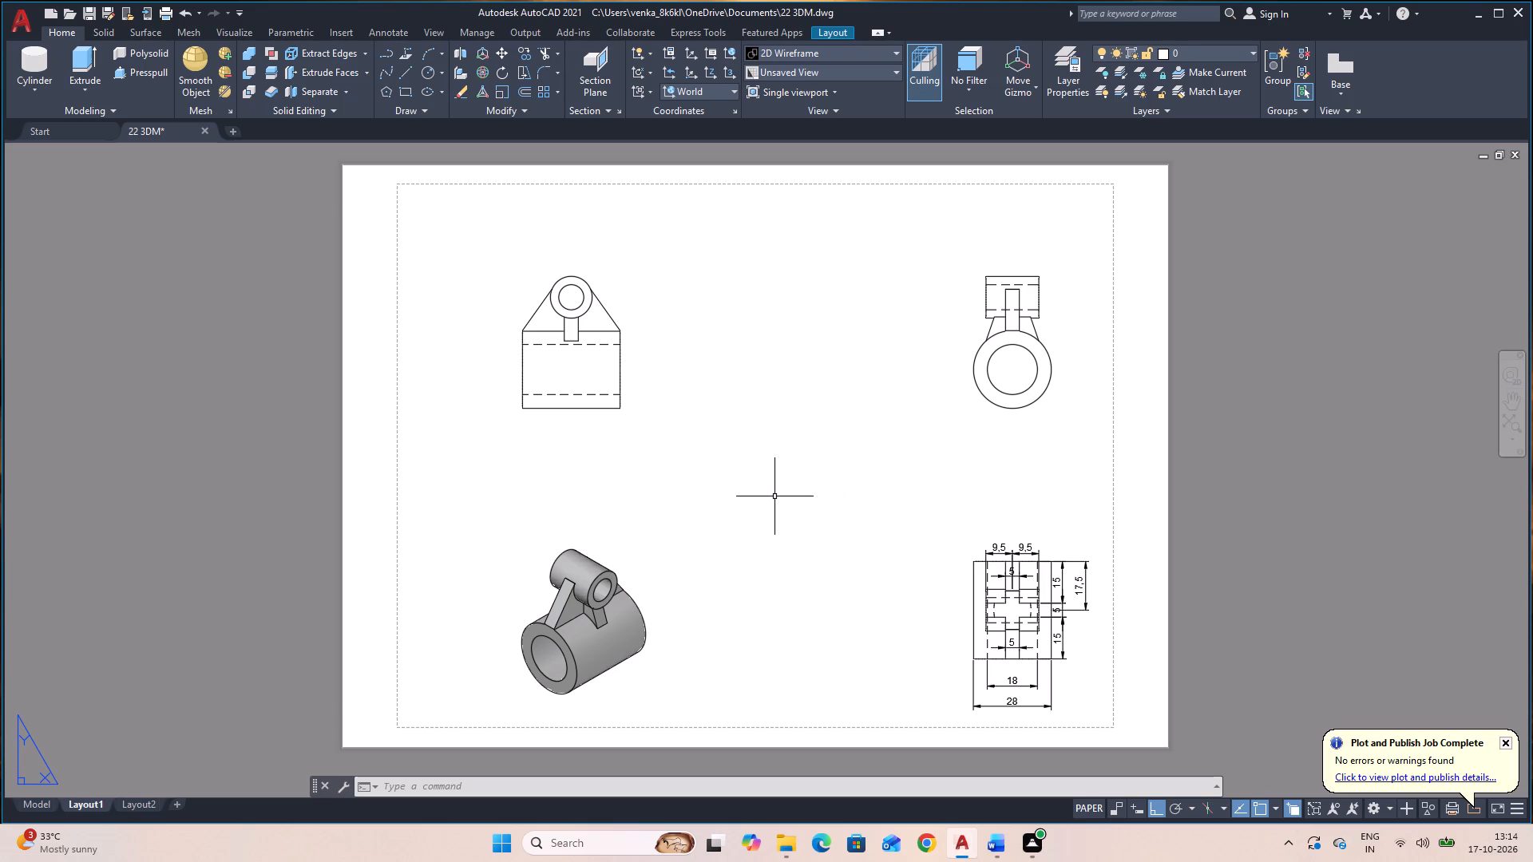
text(DR)
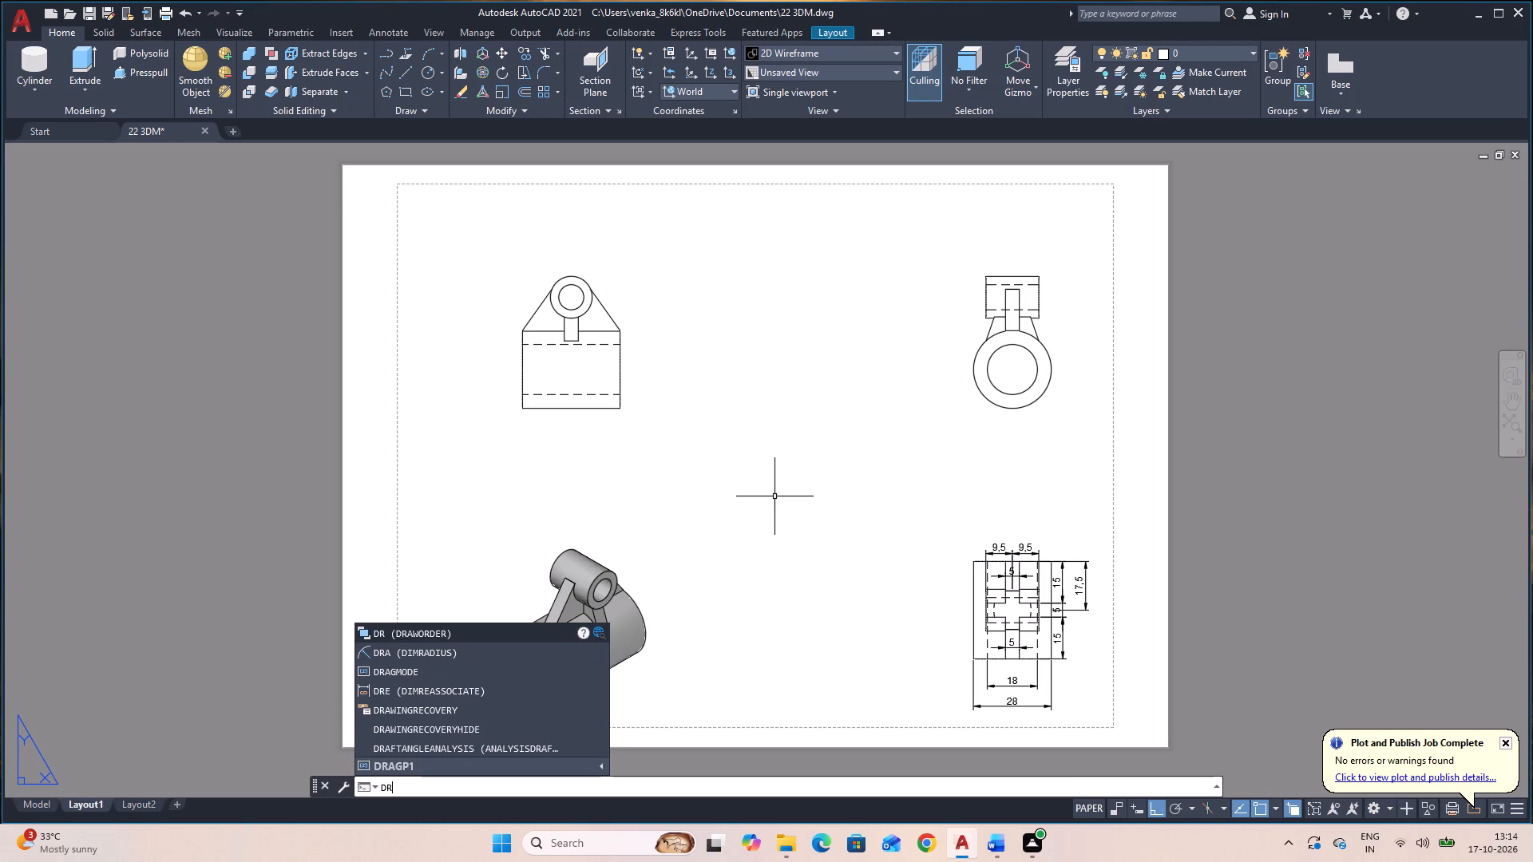
key(Escape)
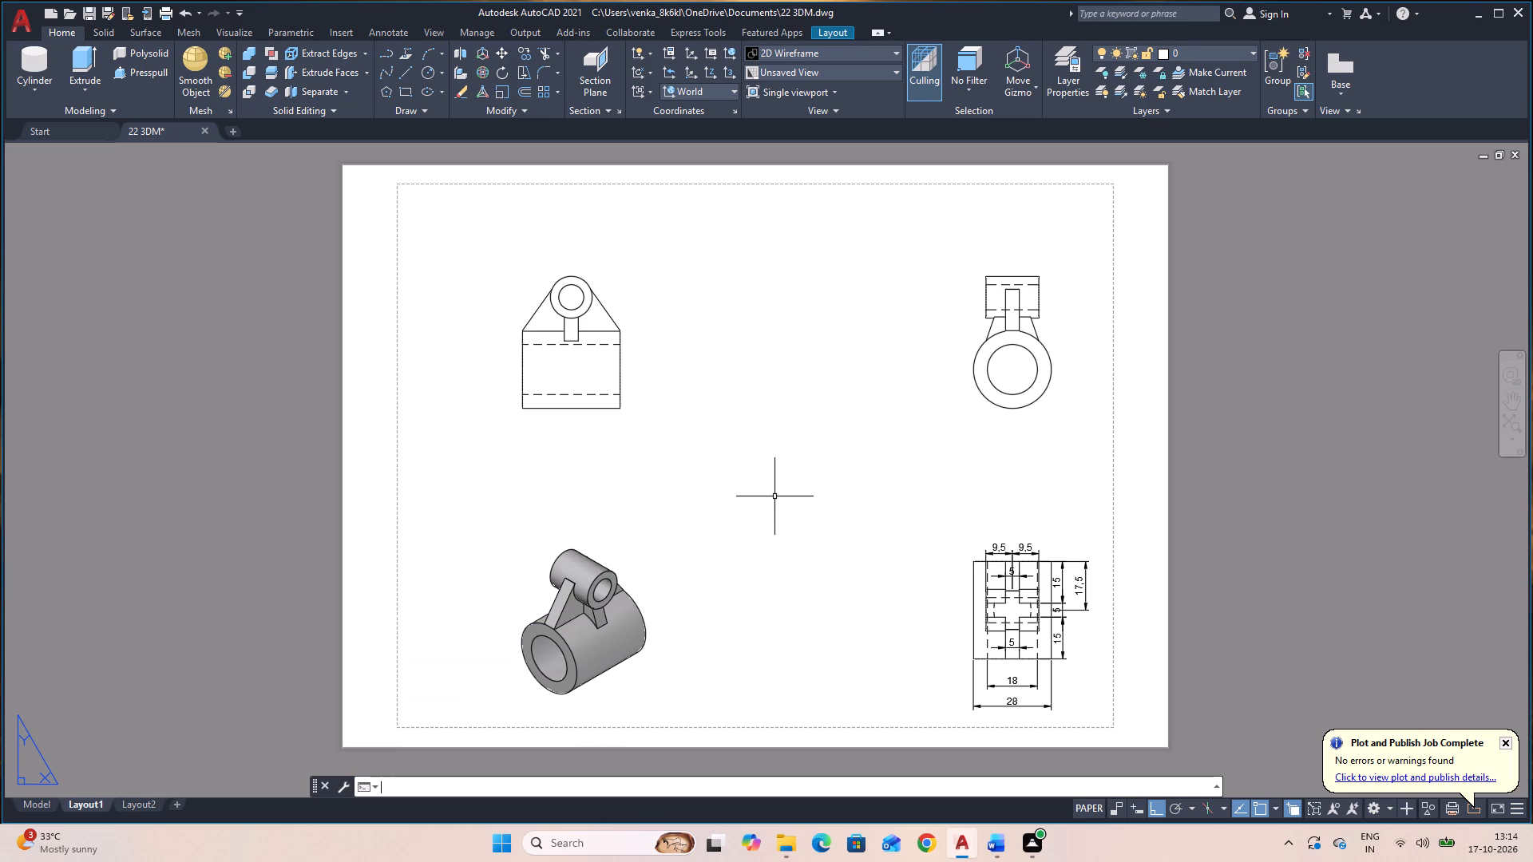
text(DD)
text(I)
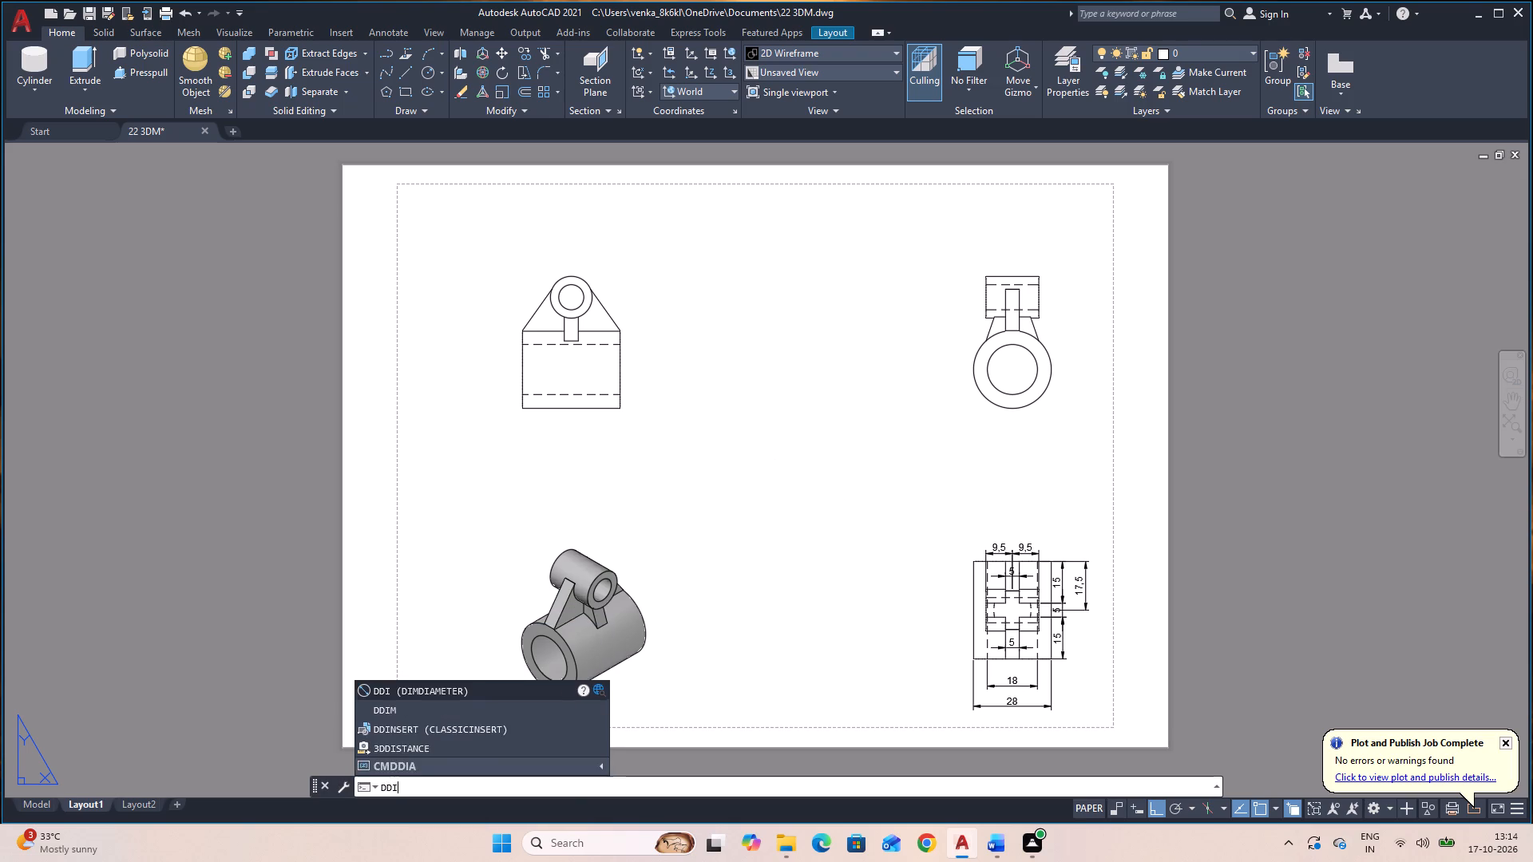
key(space)
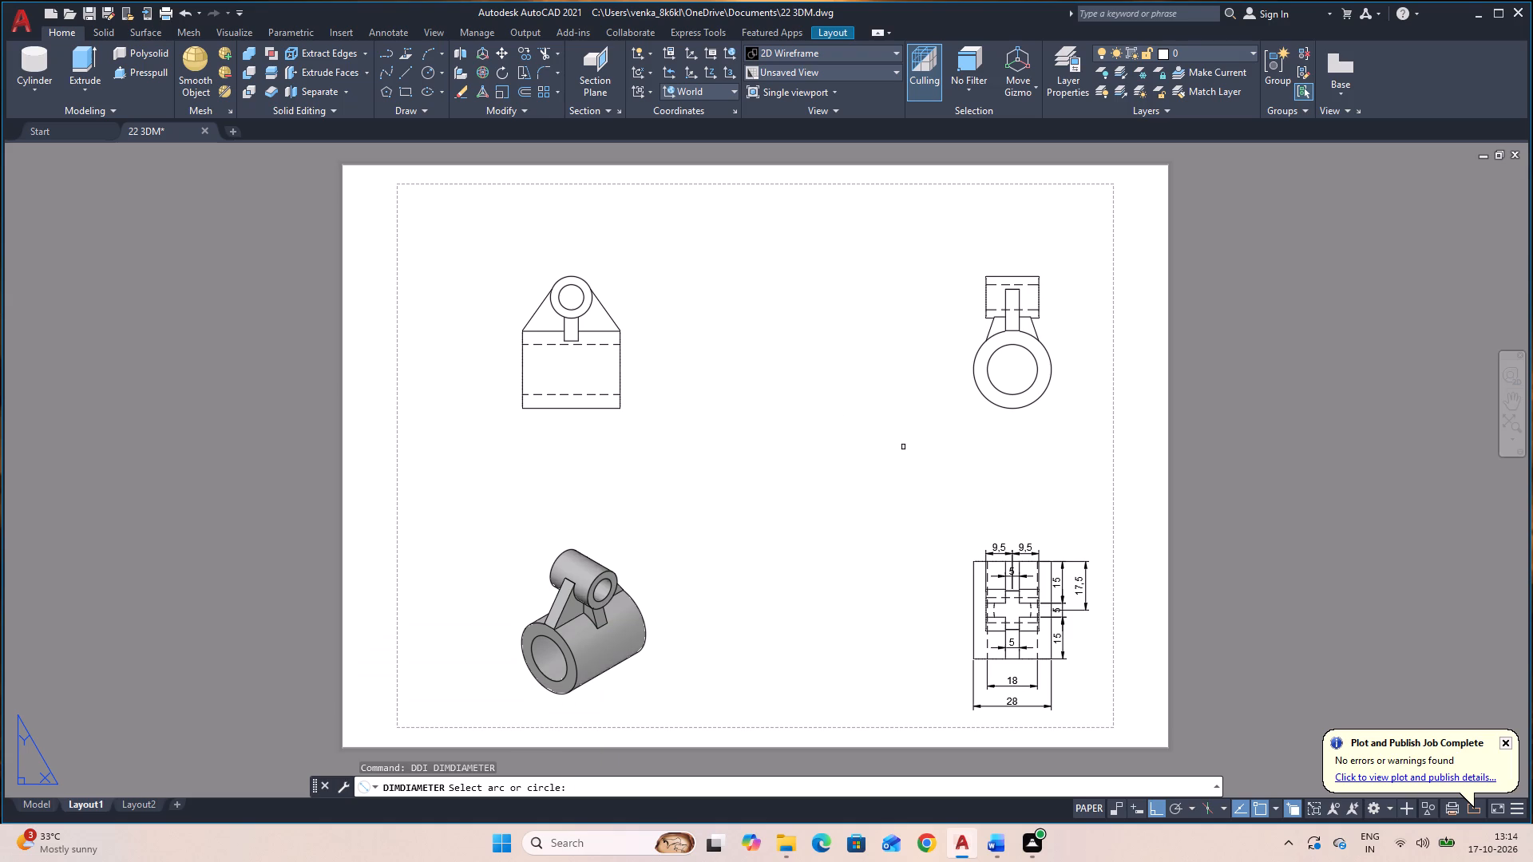
click(1018, 392)
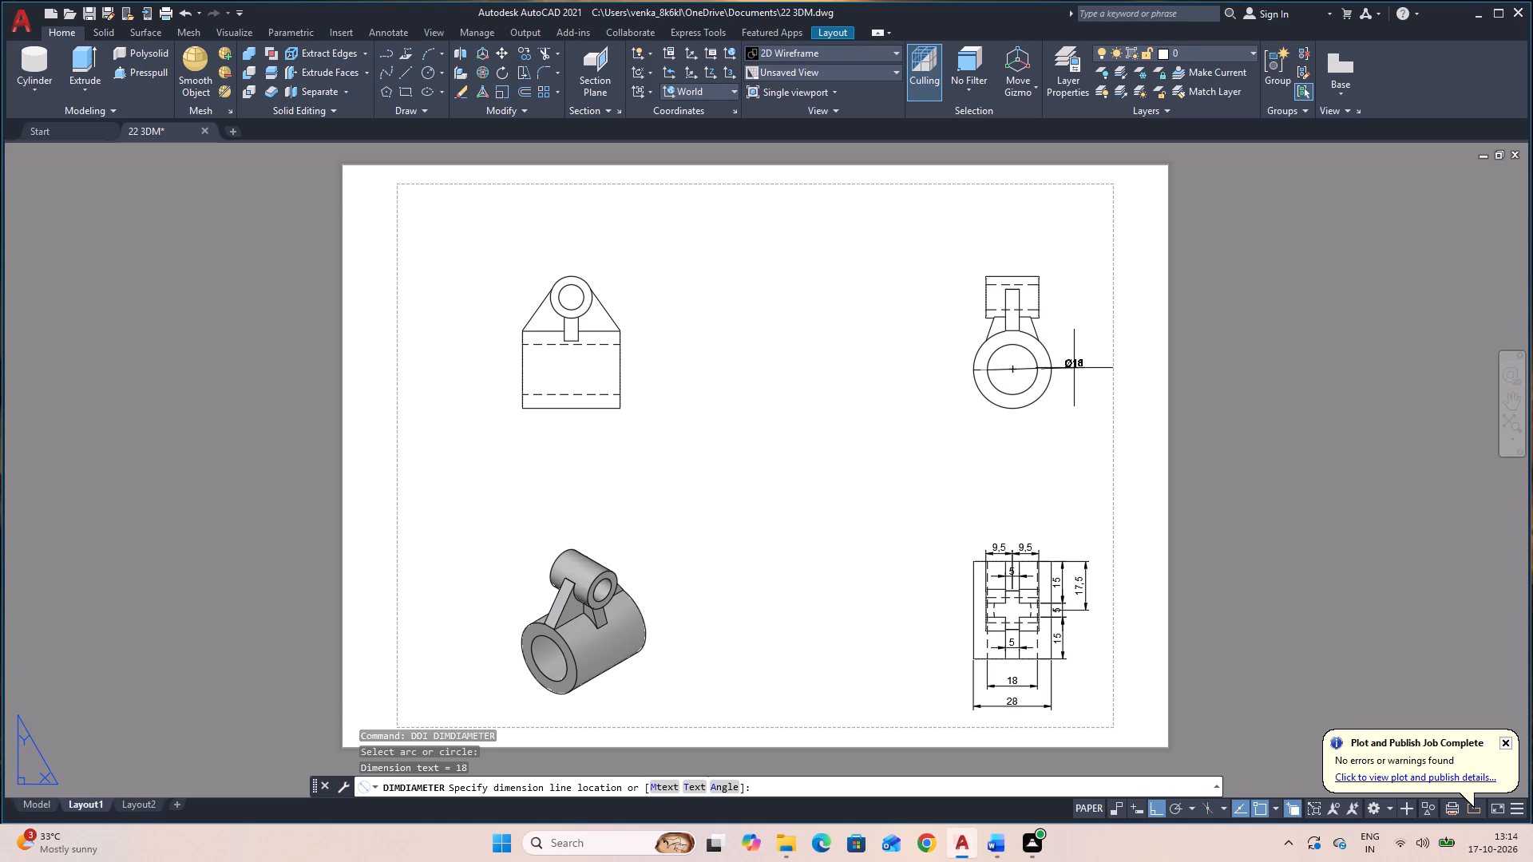
click(1074, 368)
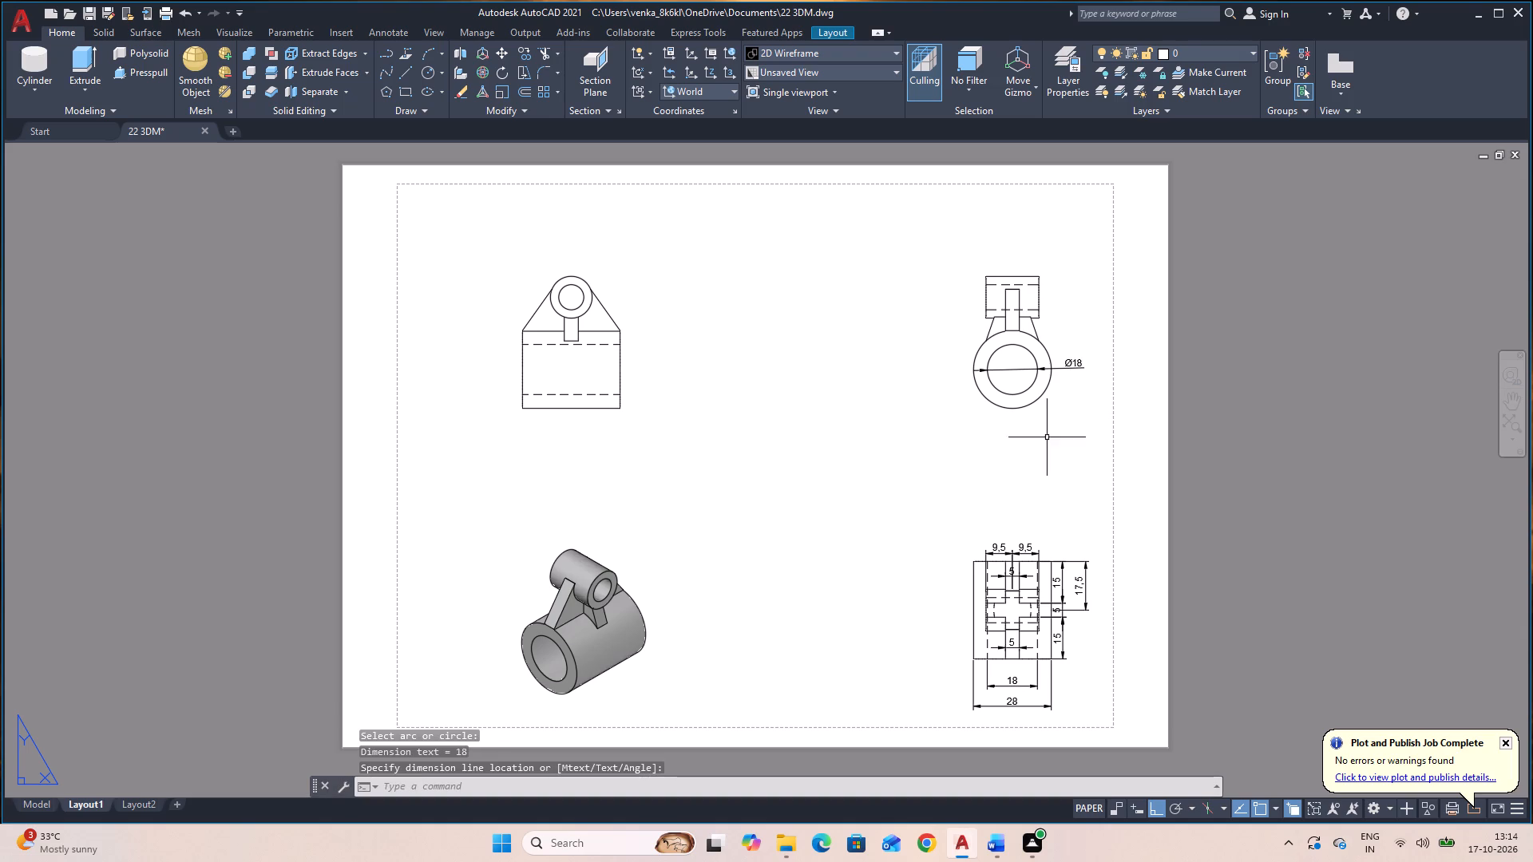
Add a diameter dimension to the large cylinder's outer circle in the same view, angled below the bore dimension.
key(space)
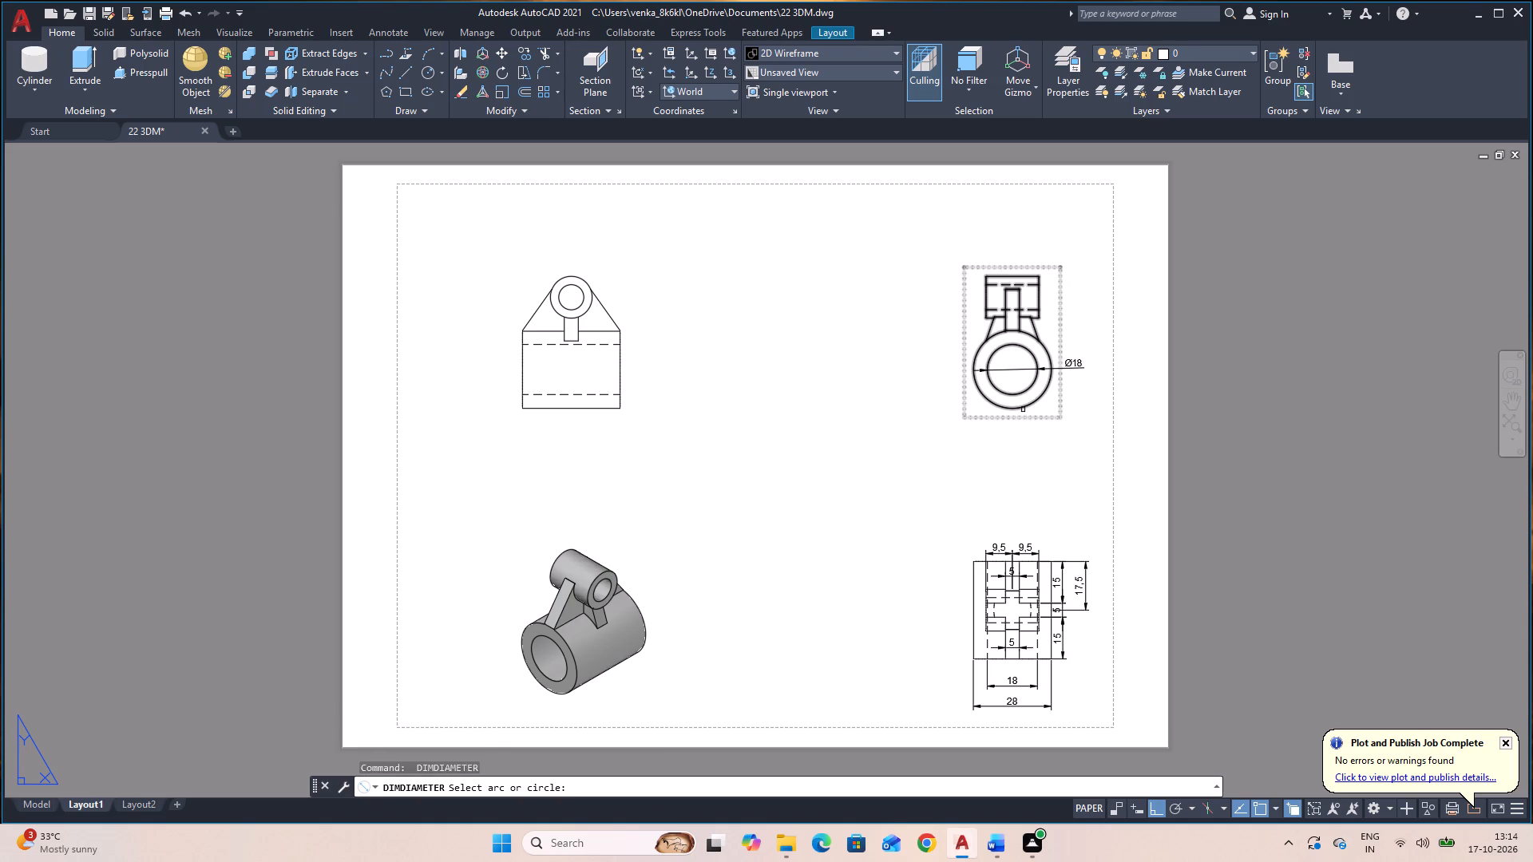
click(1024, 407)
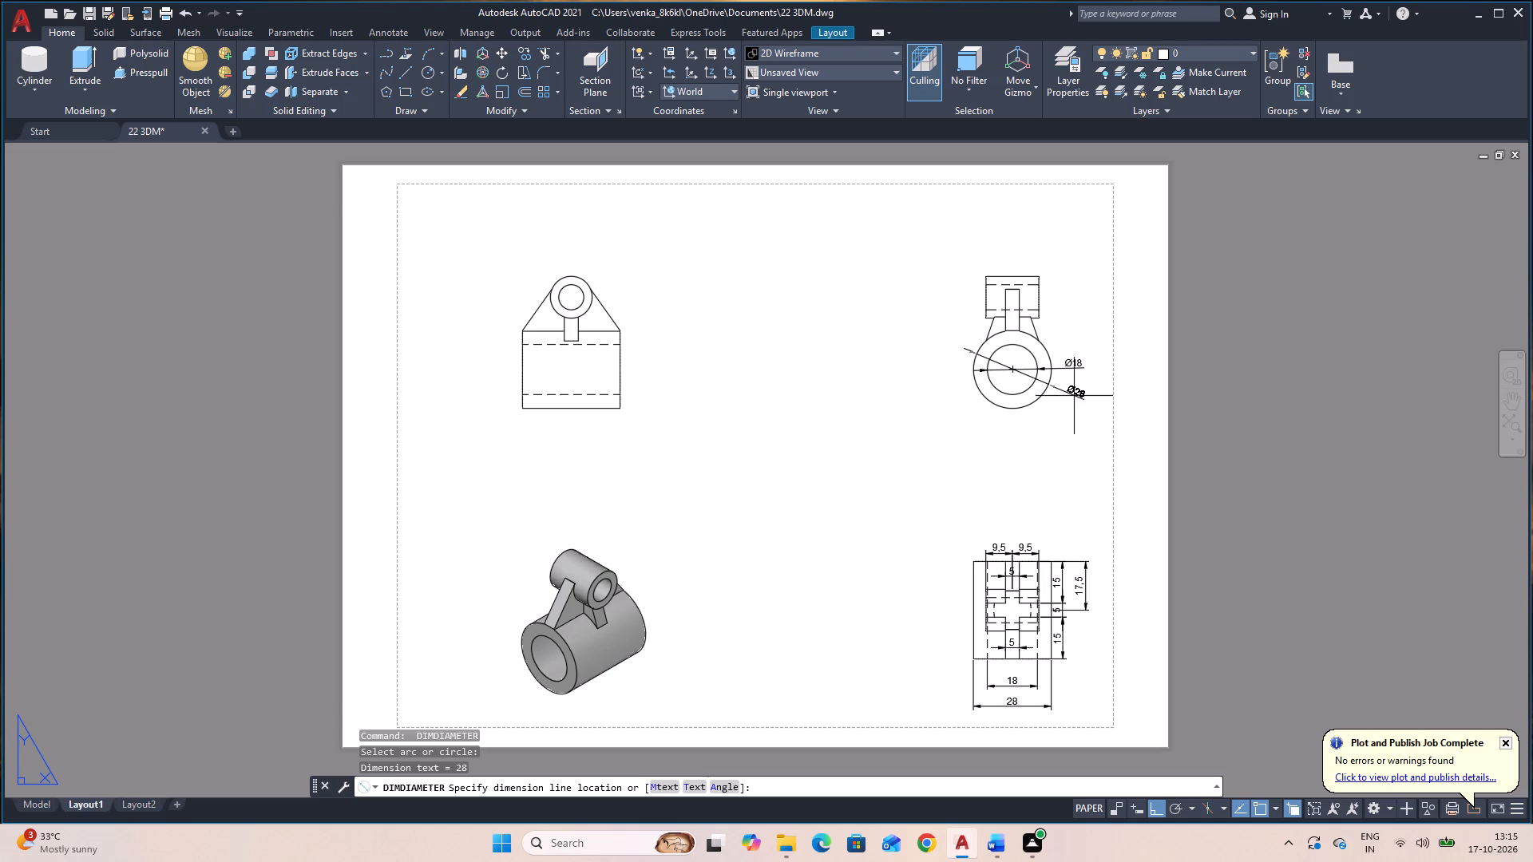
click(1075, 396)
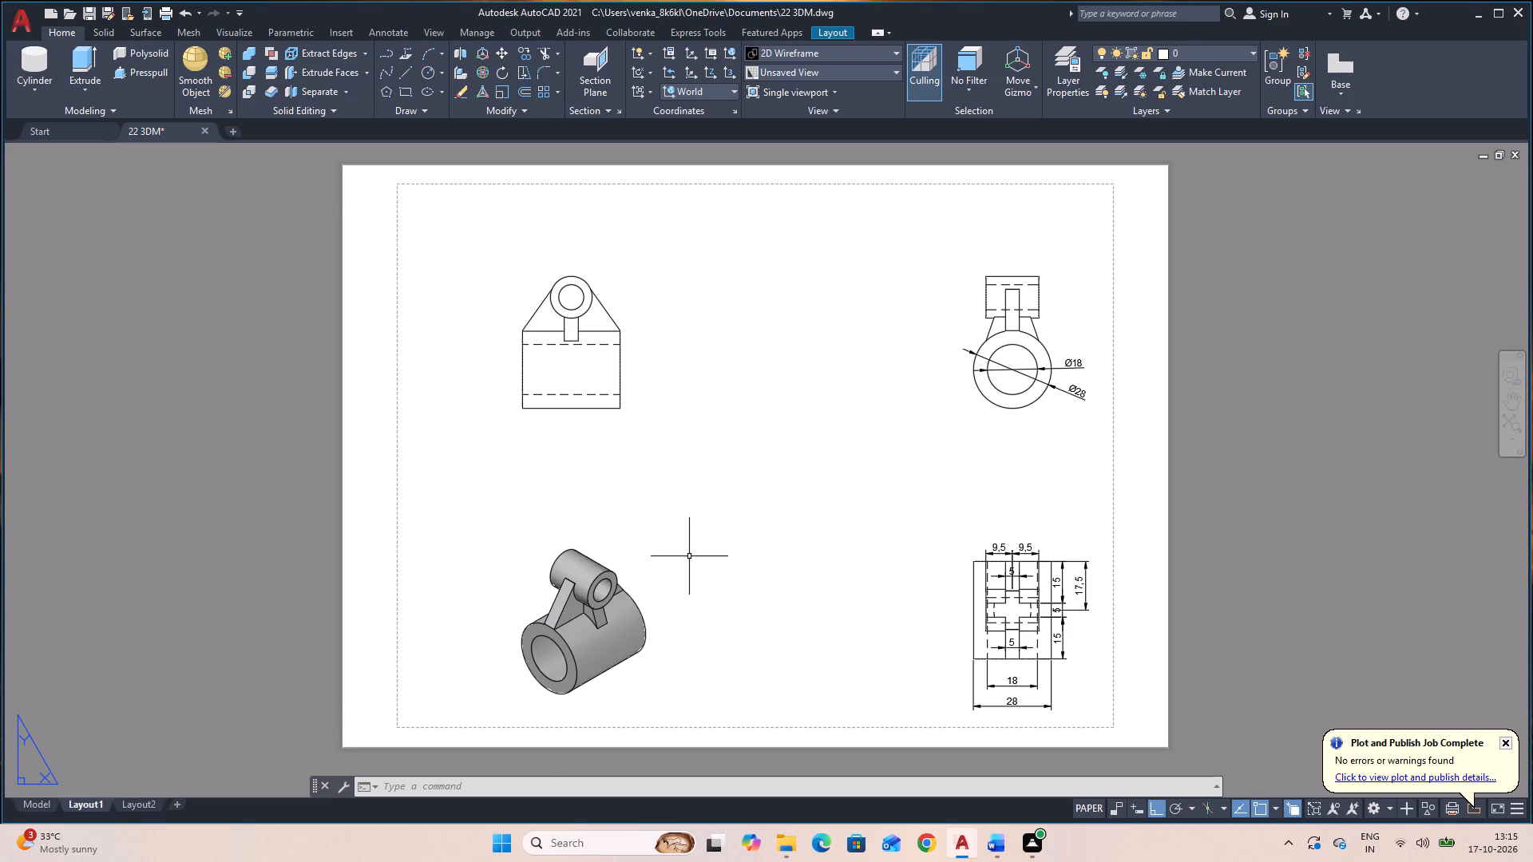
Add a diameter dimension to the small cylinder's bore in the view showing it end-on, with the text outside to the right.
key(space)
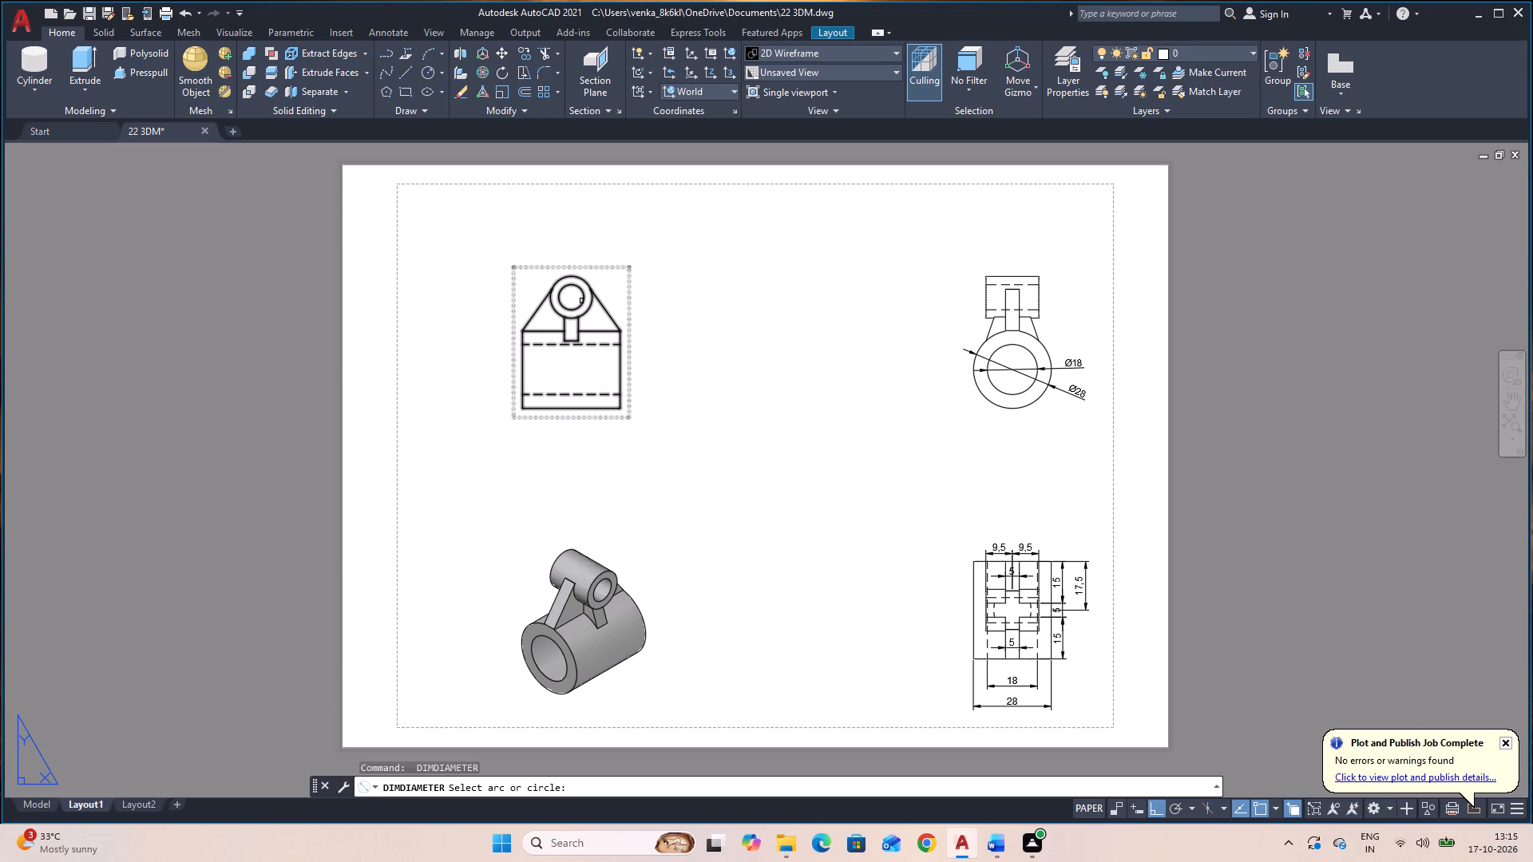
click(583, 301)
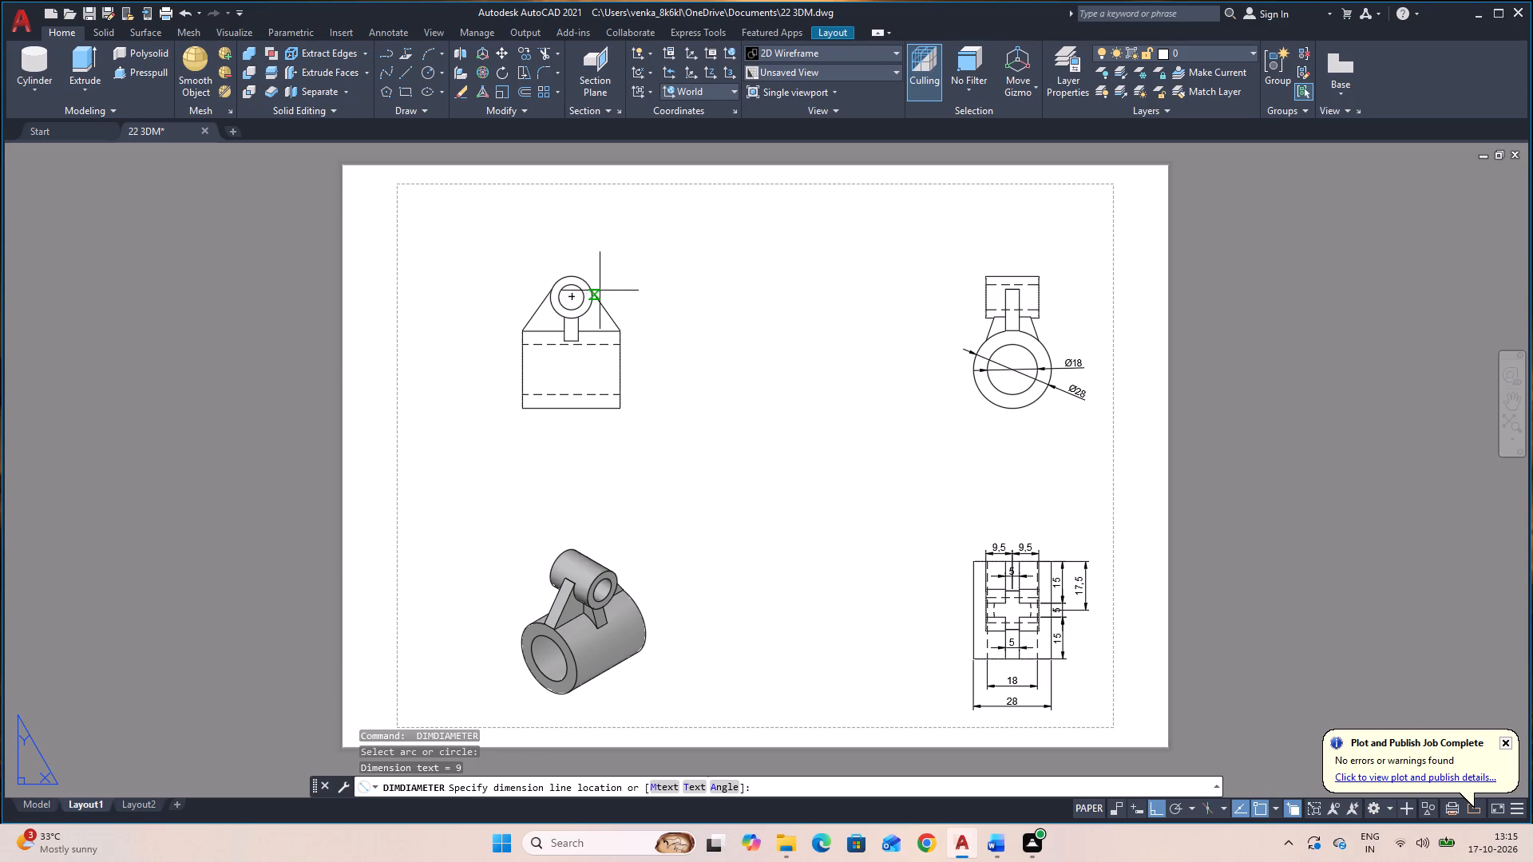
click(651, 287)
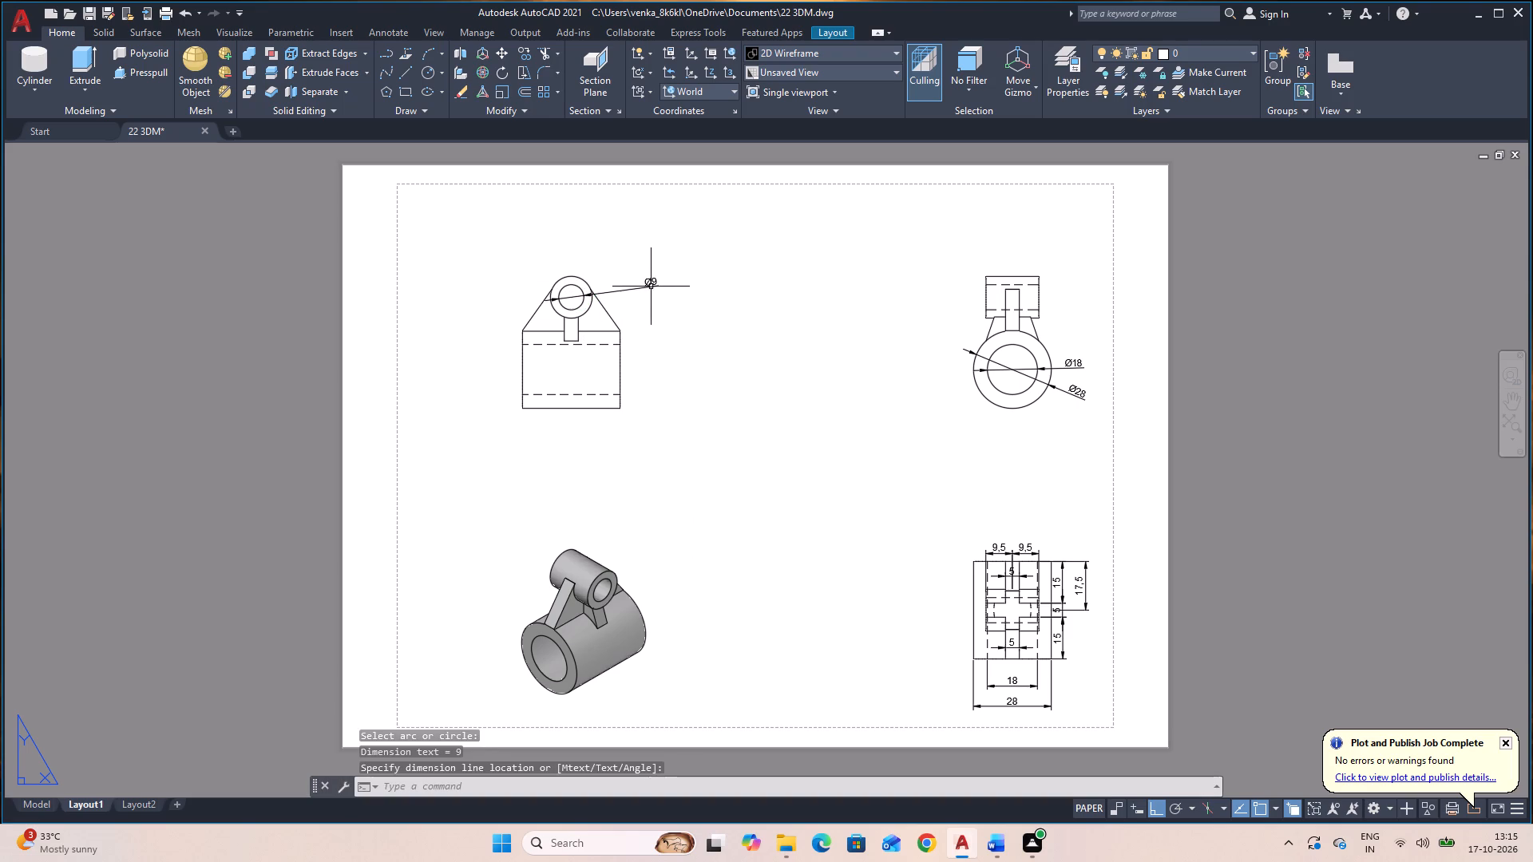
Add a diameter dimension to the small cylinder's outer circle in the same view, with its text below the bore dimension.
key(space)
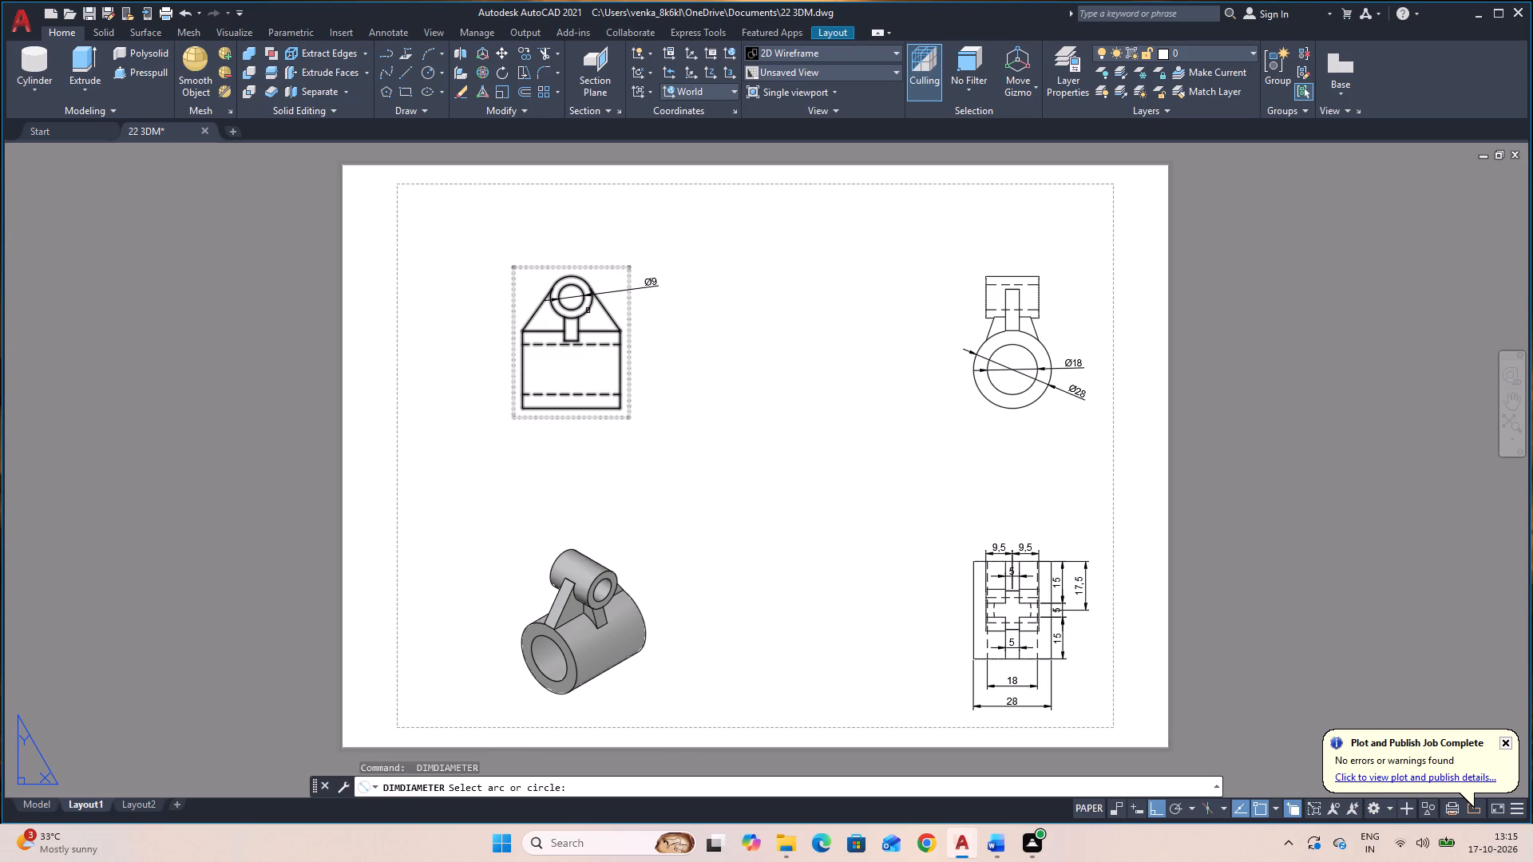
click(588, 310)
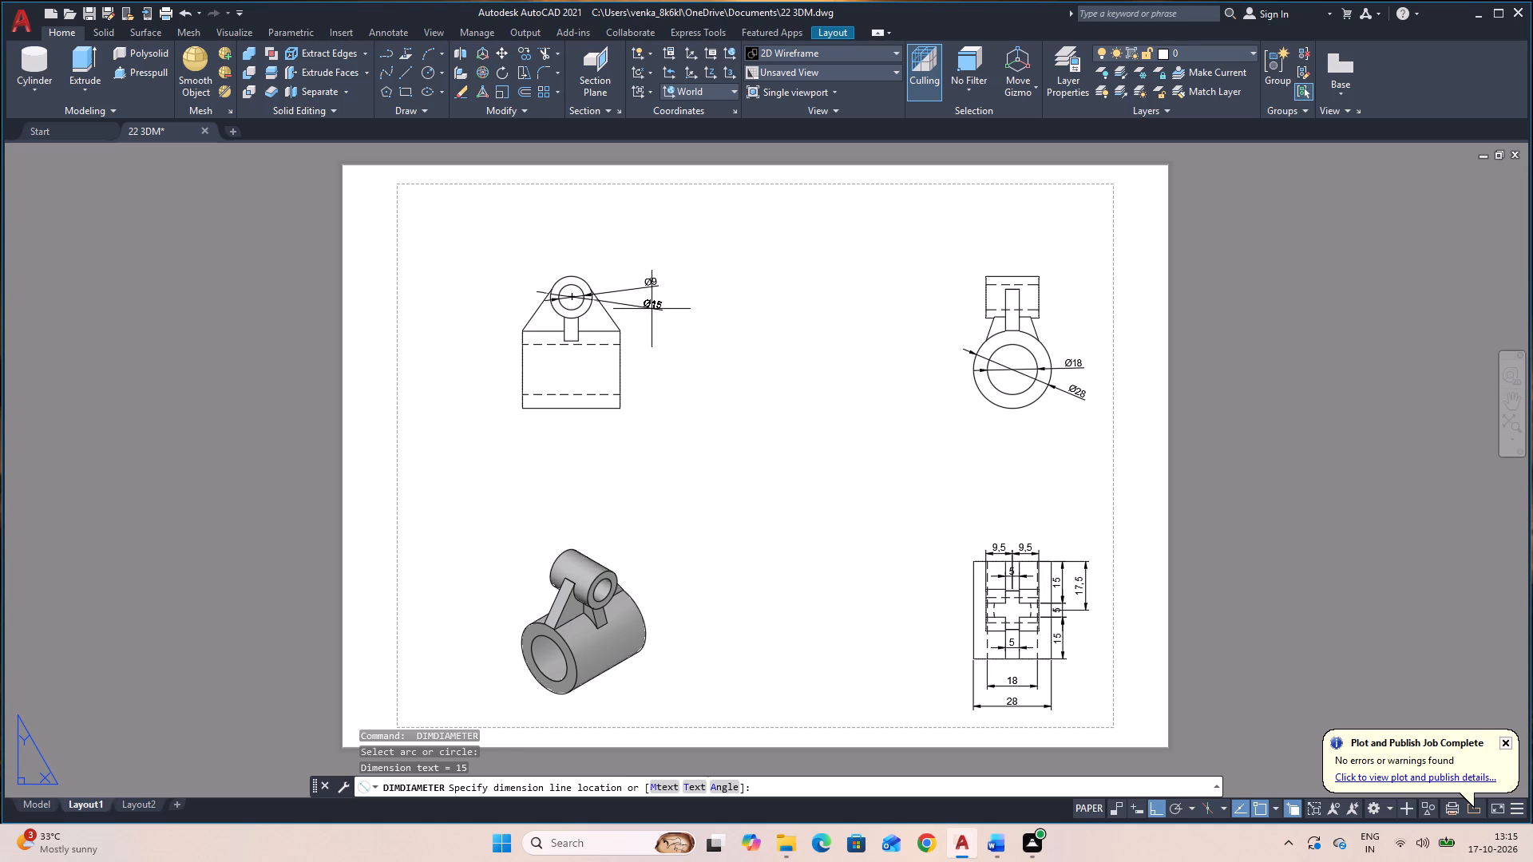
click(652, 308)
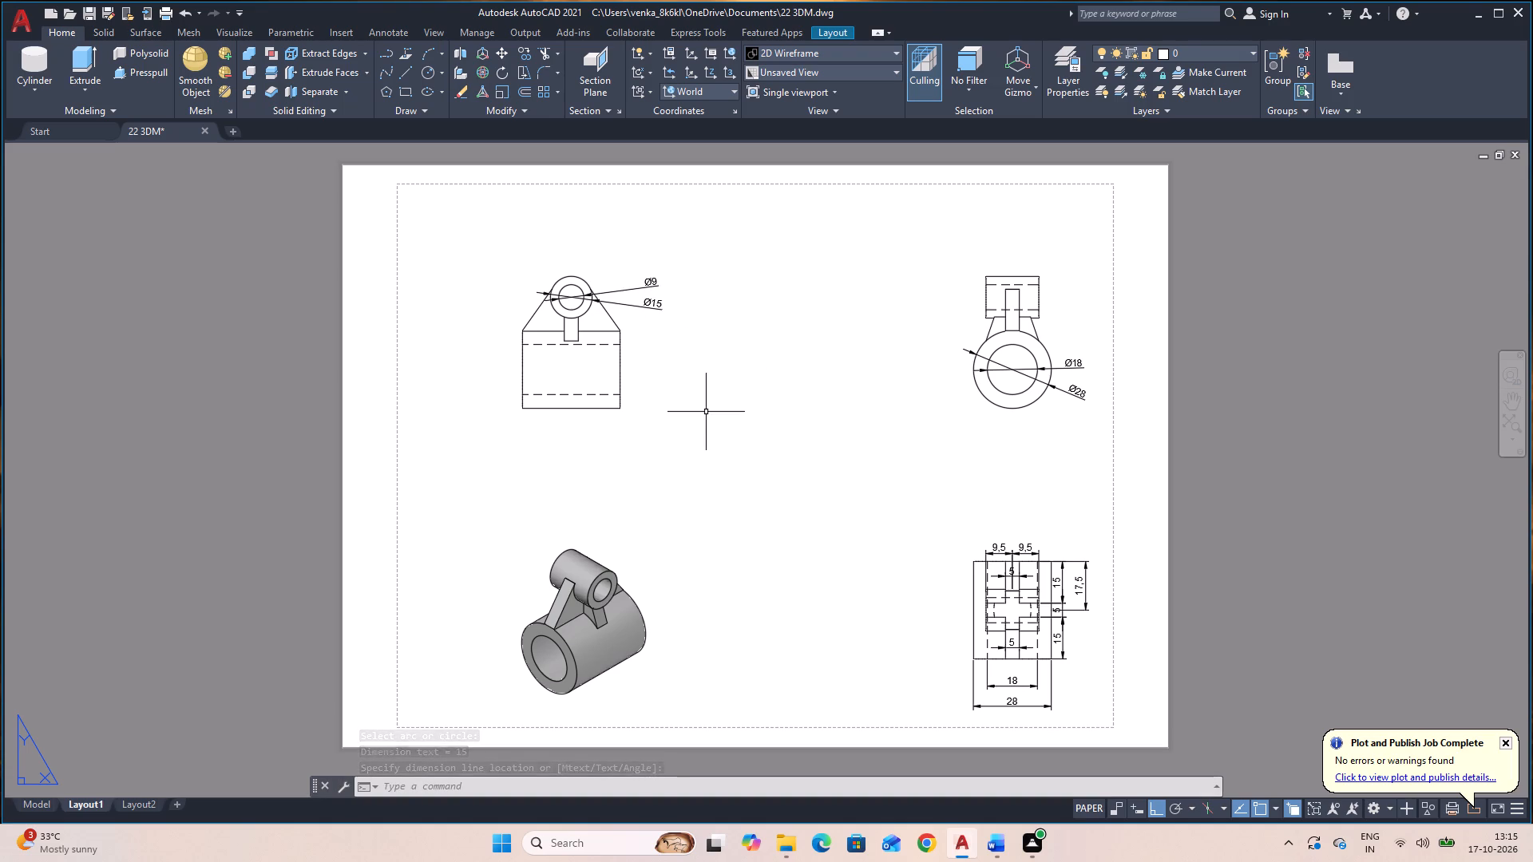
Add an aligned dimension across the width of the narrow rib beneath the small cylinder, placed on the rib itself.
key(space)
text(DAL)
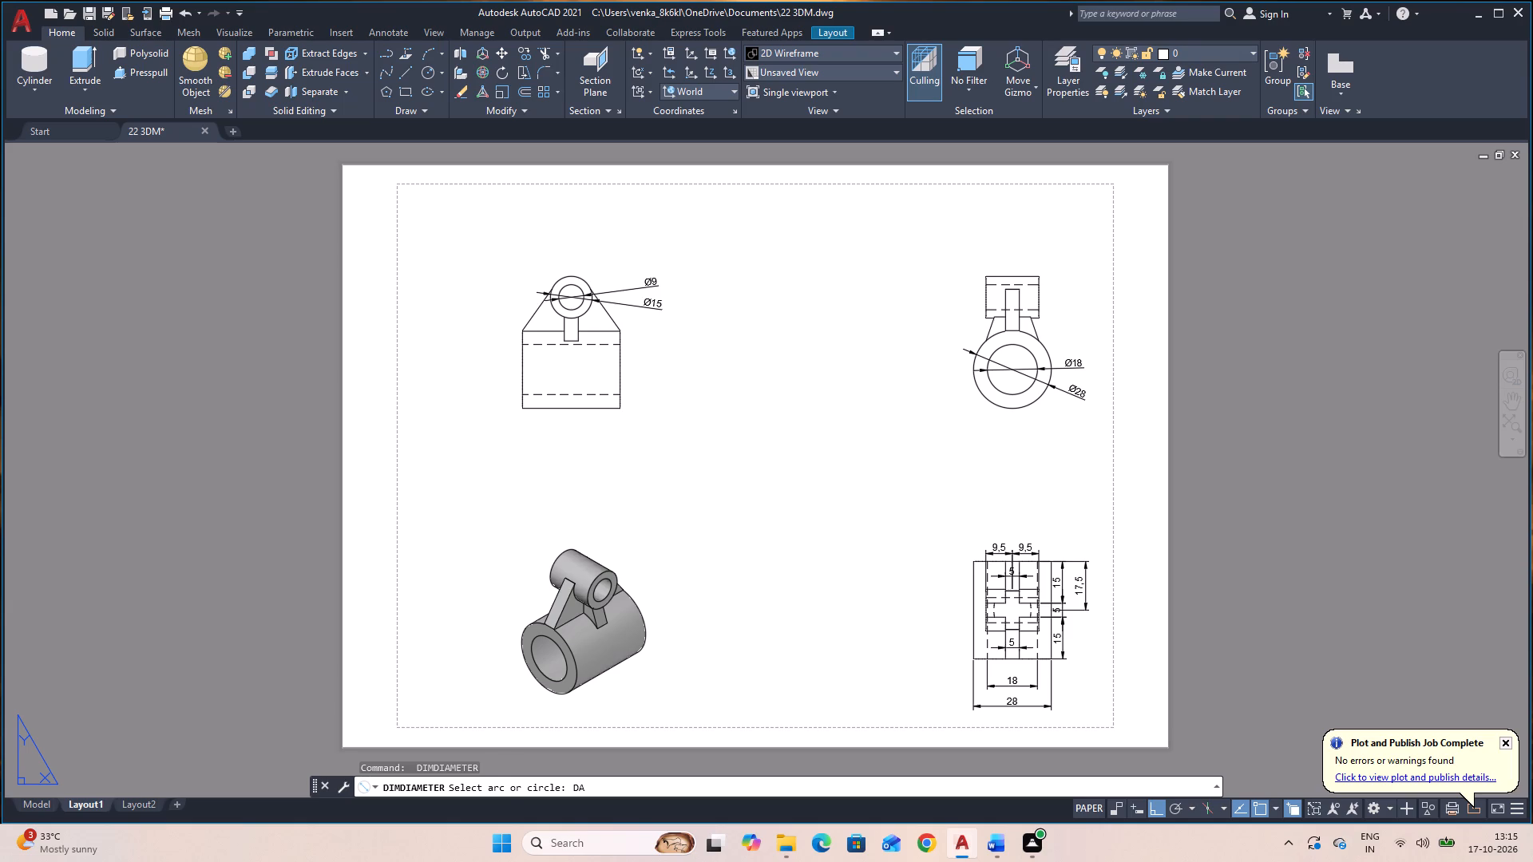
key(space)
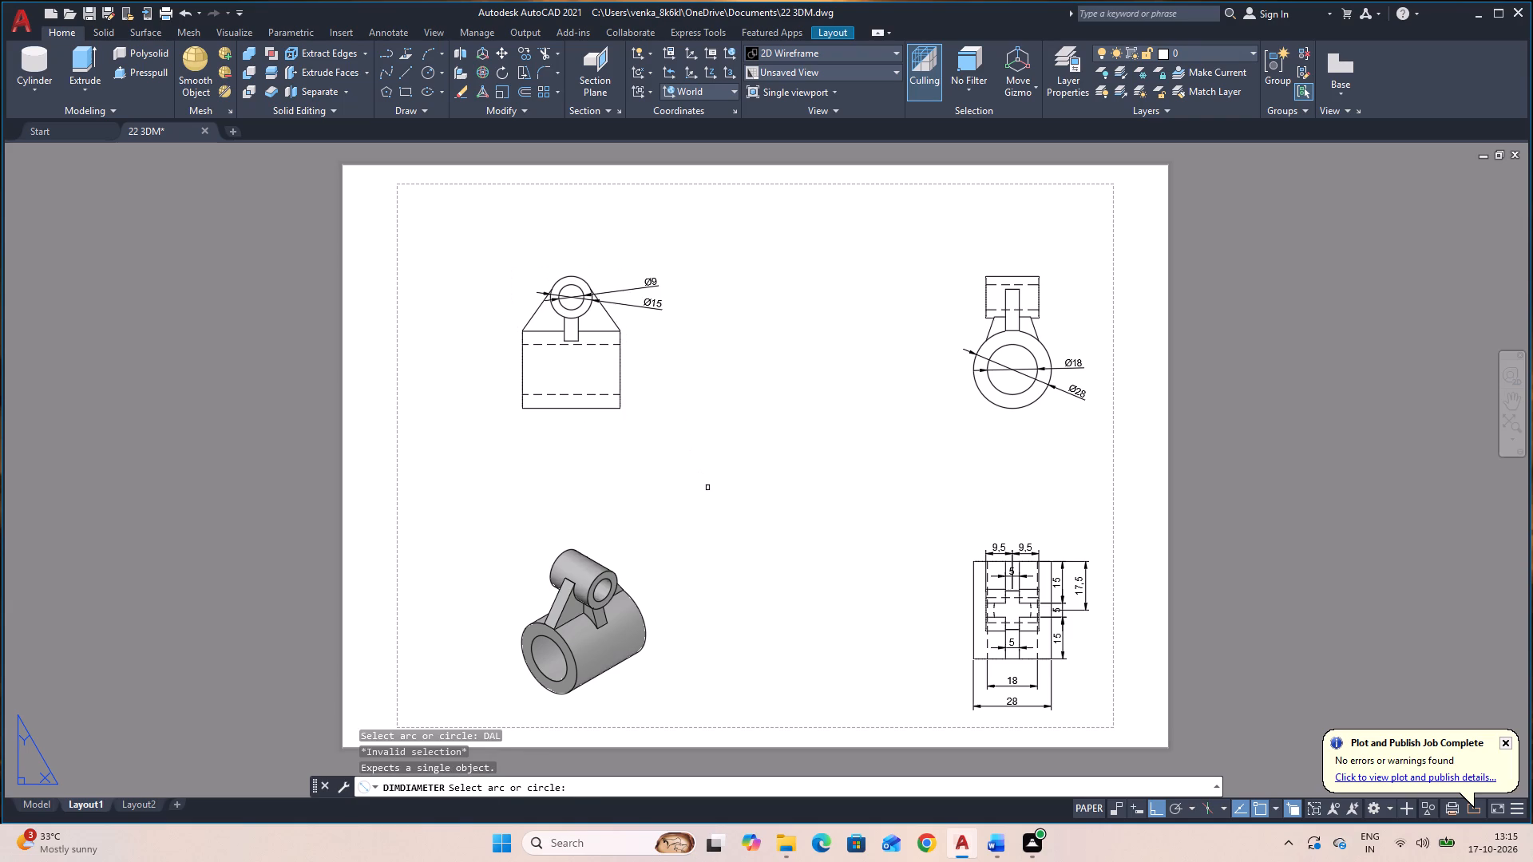
key(Escape)
text(DA)
key(l)
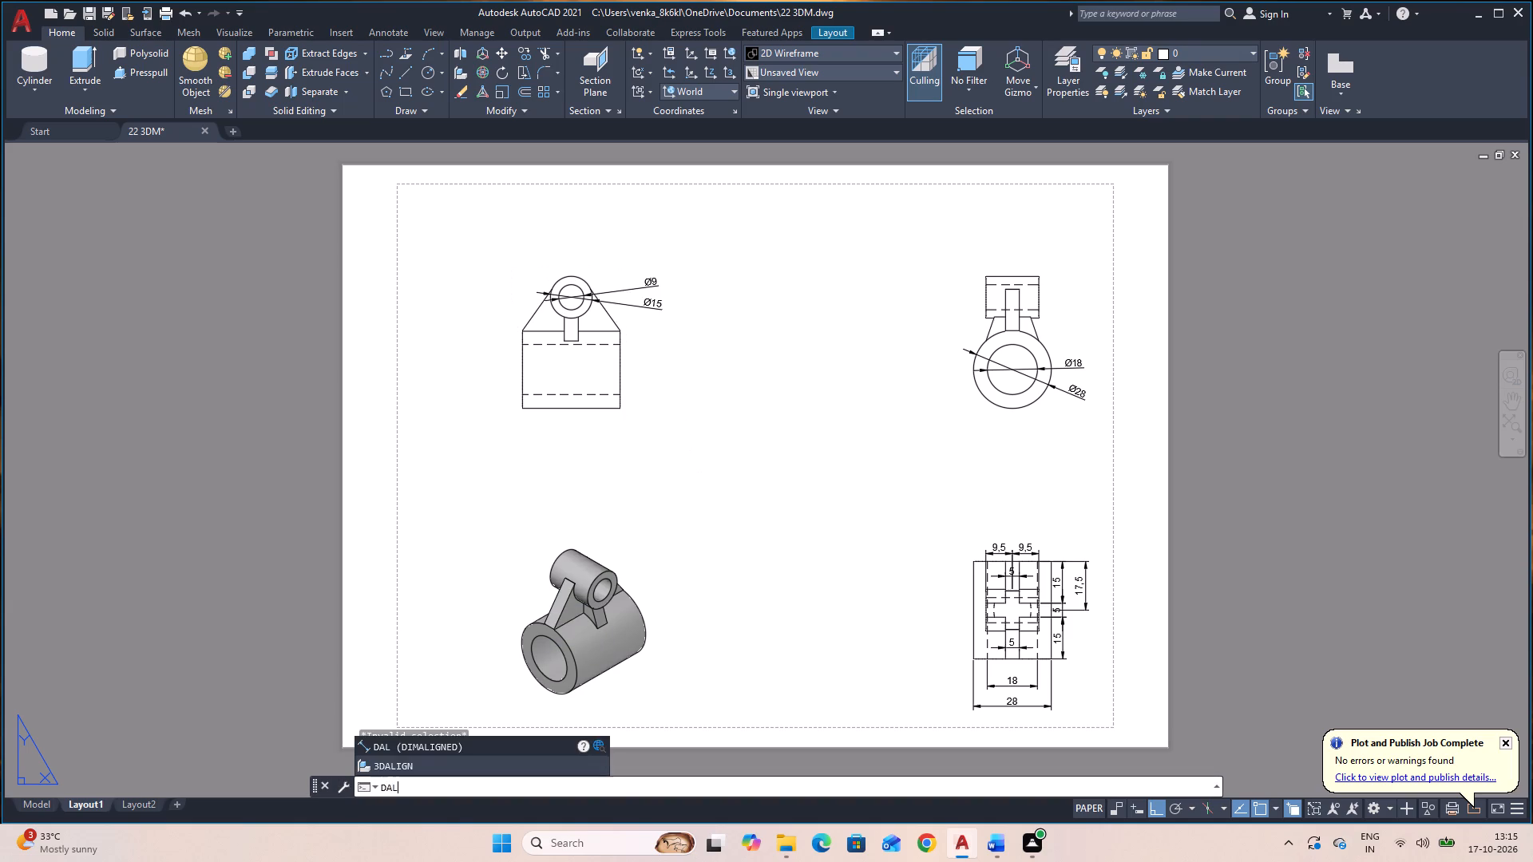
key(space)
scroll(561, 326, up, 2)
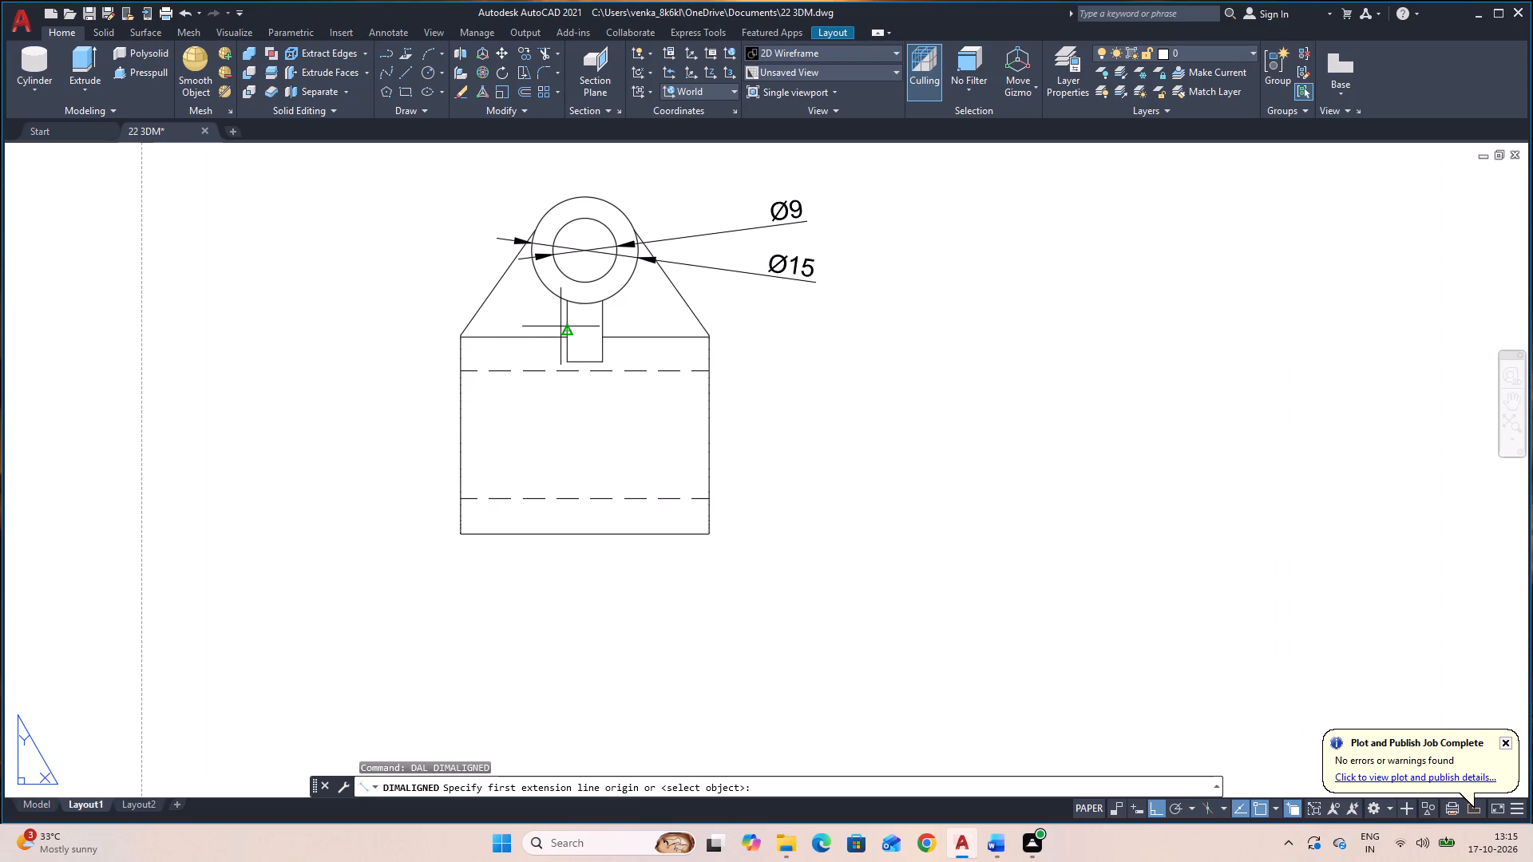
click(565, 330)
click(601, 333)
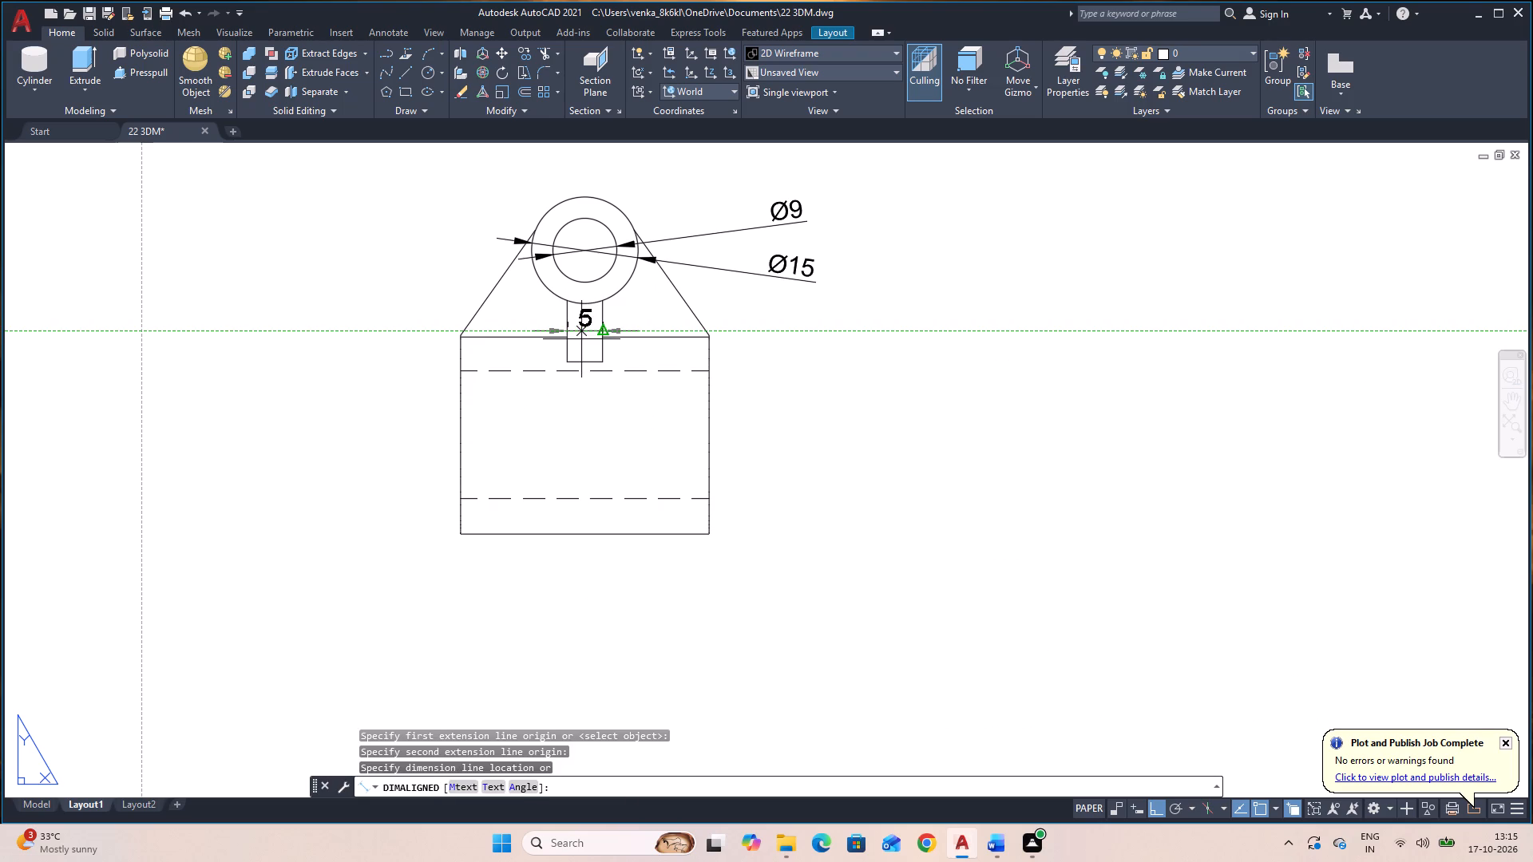
click(581, 333)
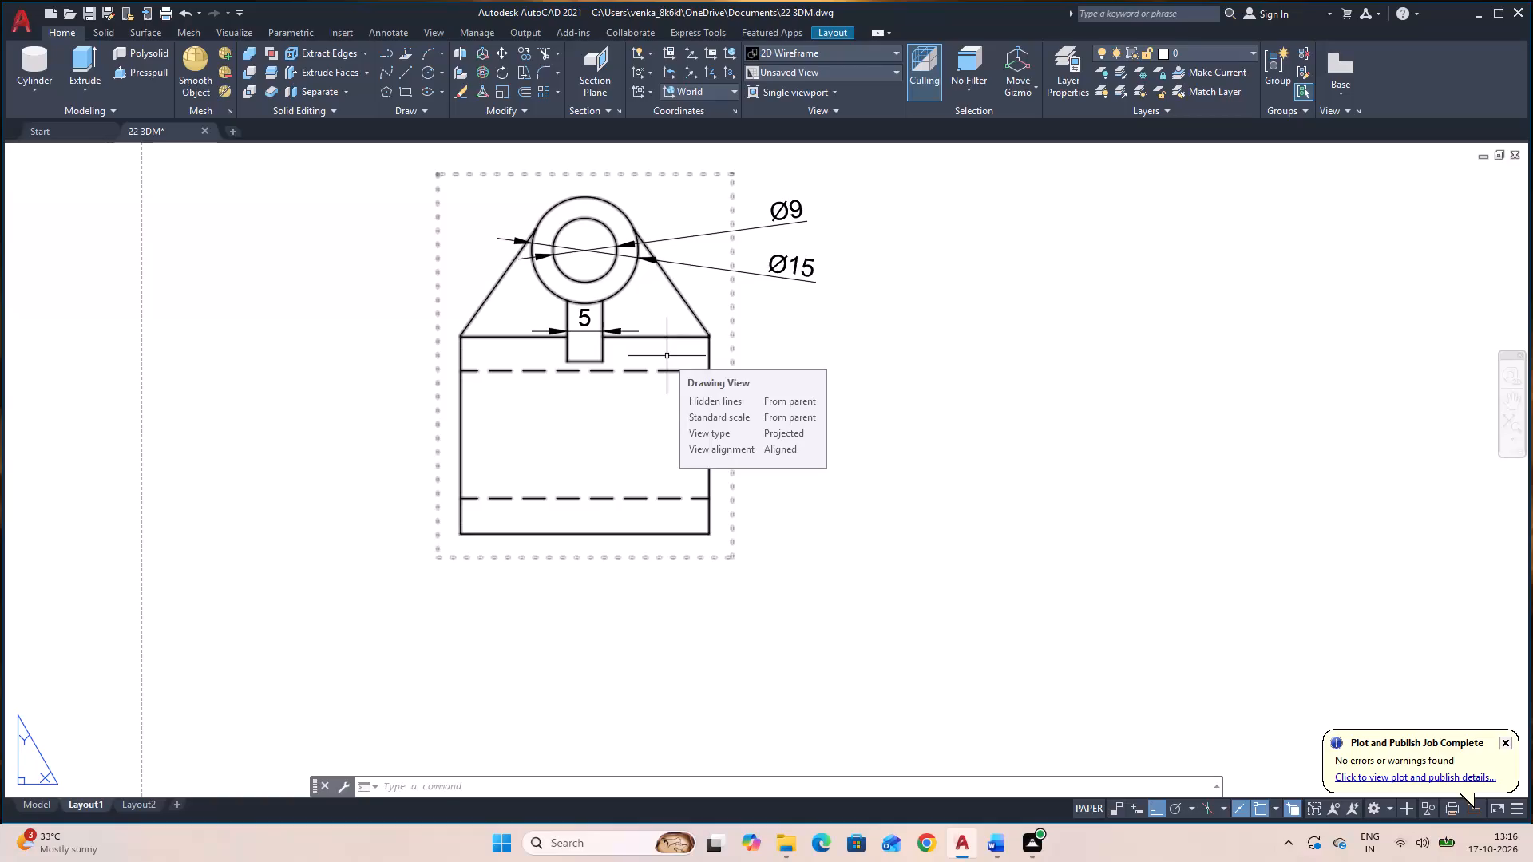
Add a vertical aligned dimension from the large bore's centre to the small cylinder's axis level, placed left of the end-on view of the large cylinder.
scroll(974, 393, down, 2)
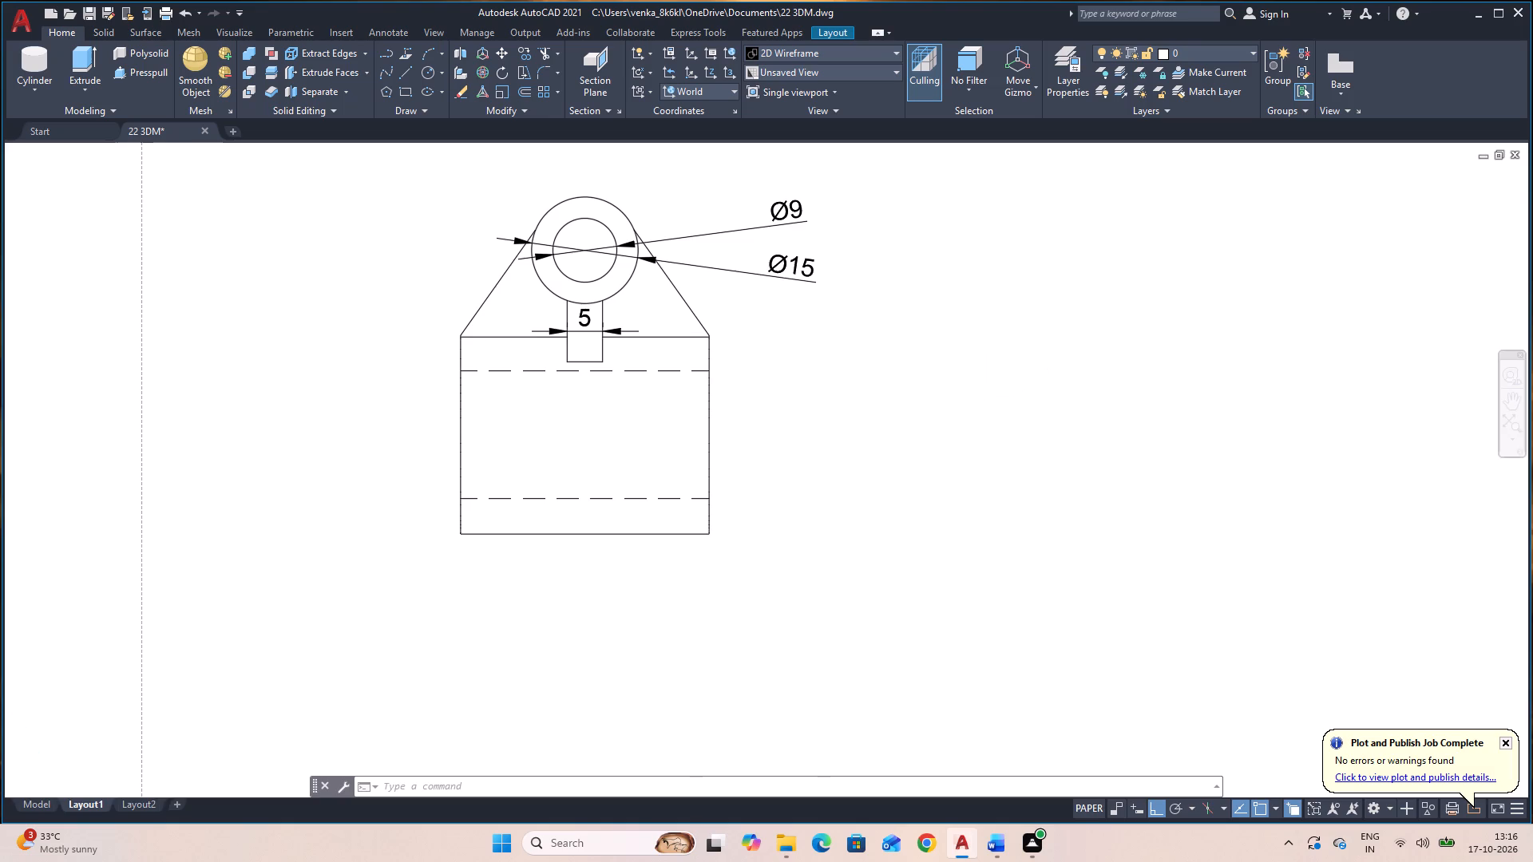
middle_drag(980, 447, 840, 391)
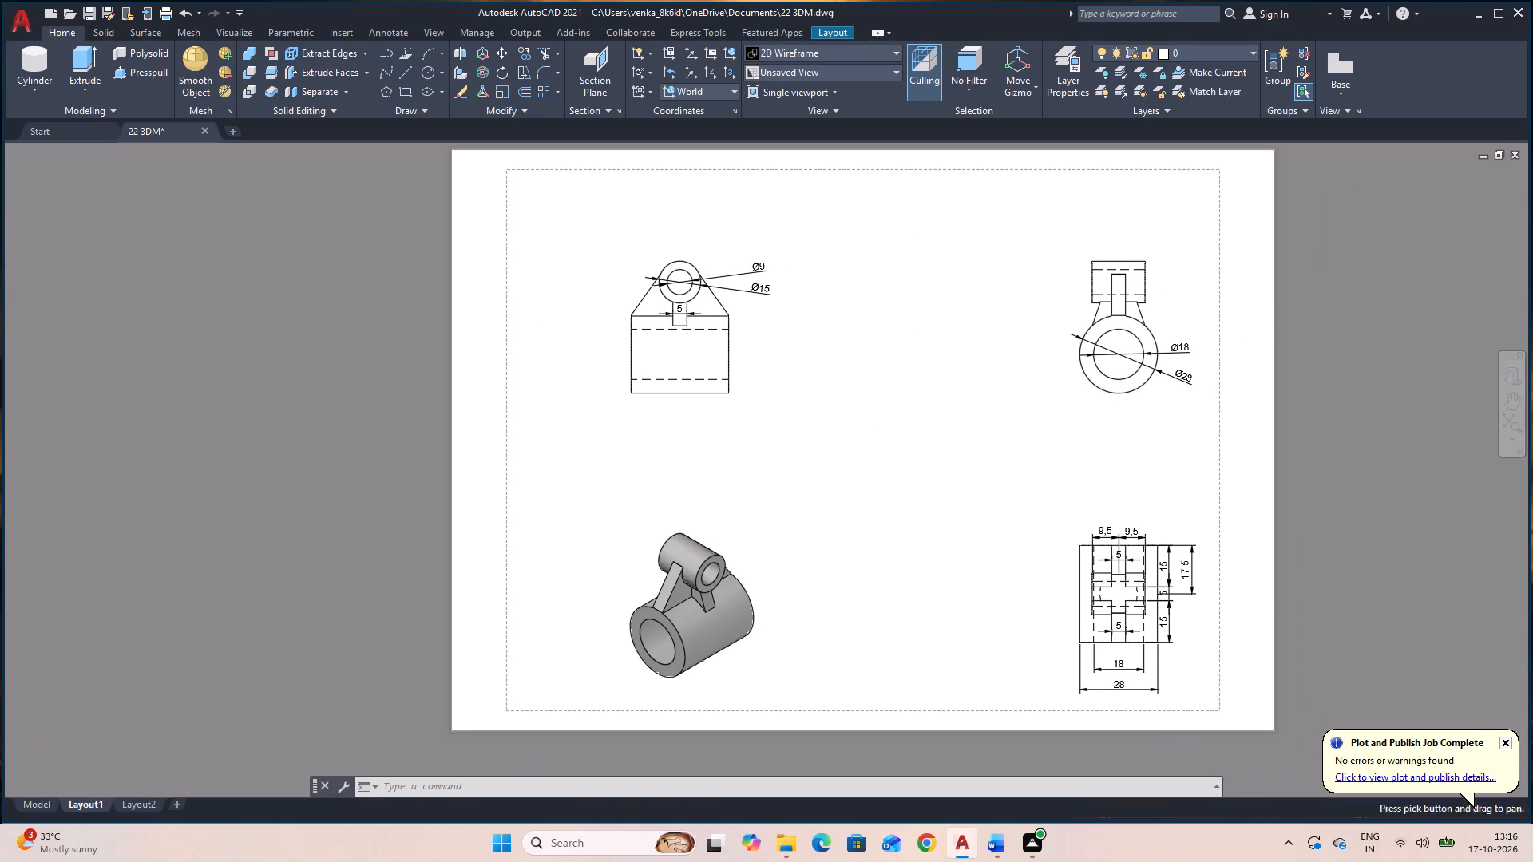
scroll(835, 397, up, 1)
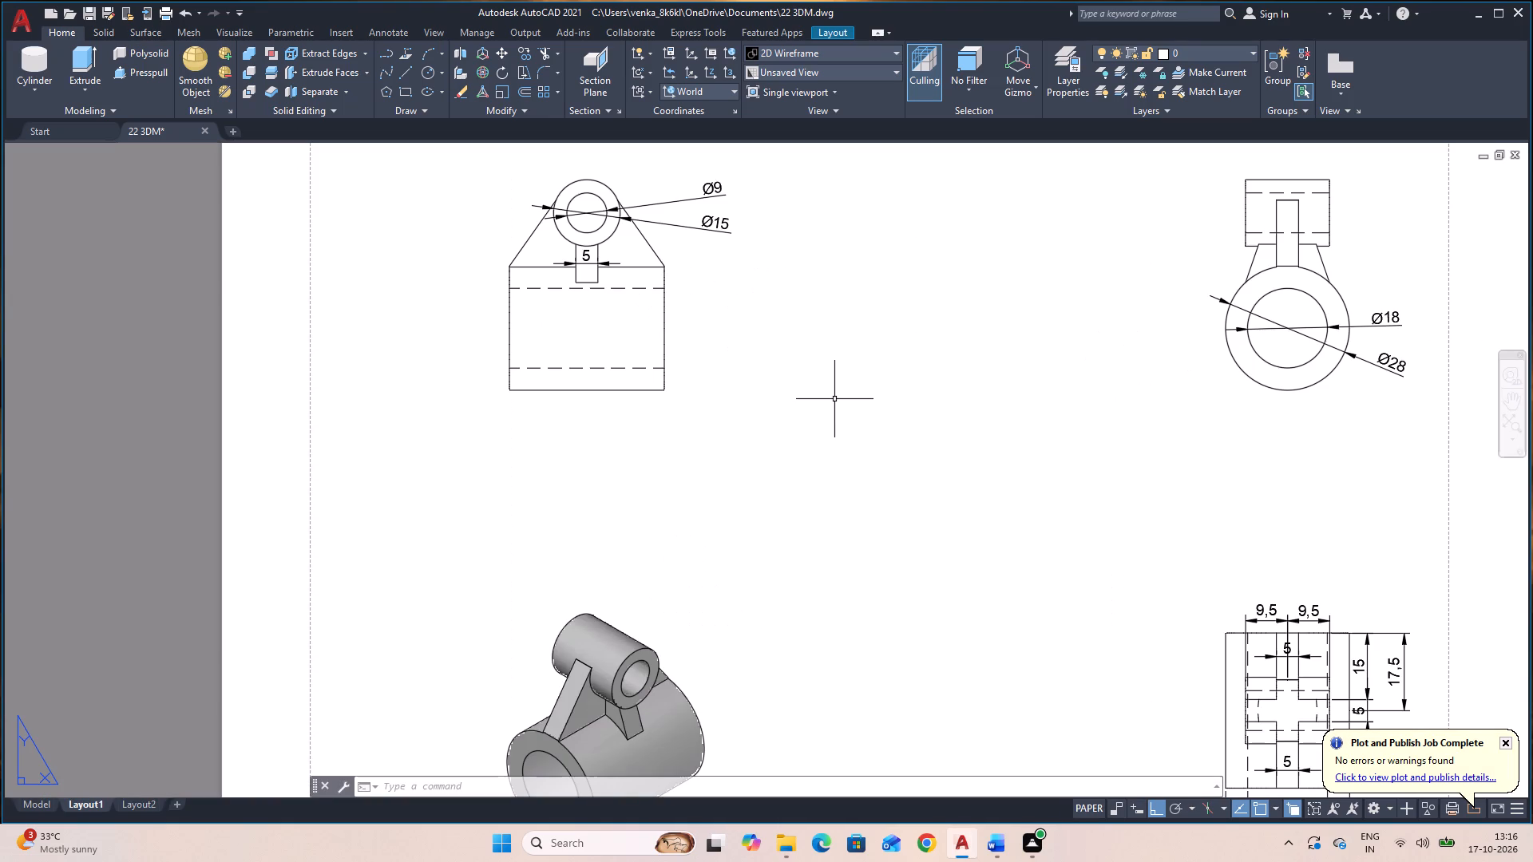
scroll(834, 401, down, 1)
middle_drag(831, 401, 795, 410)
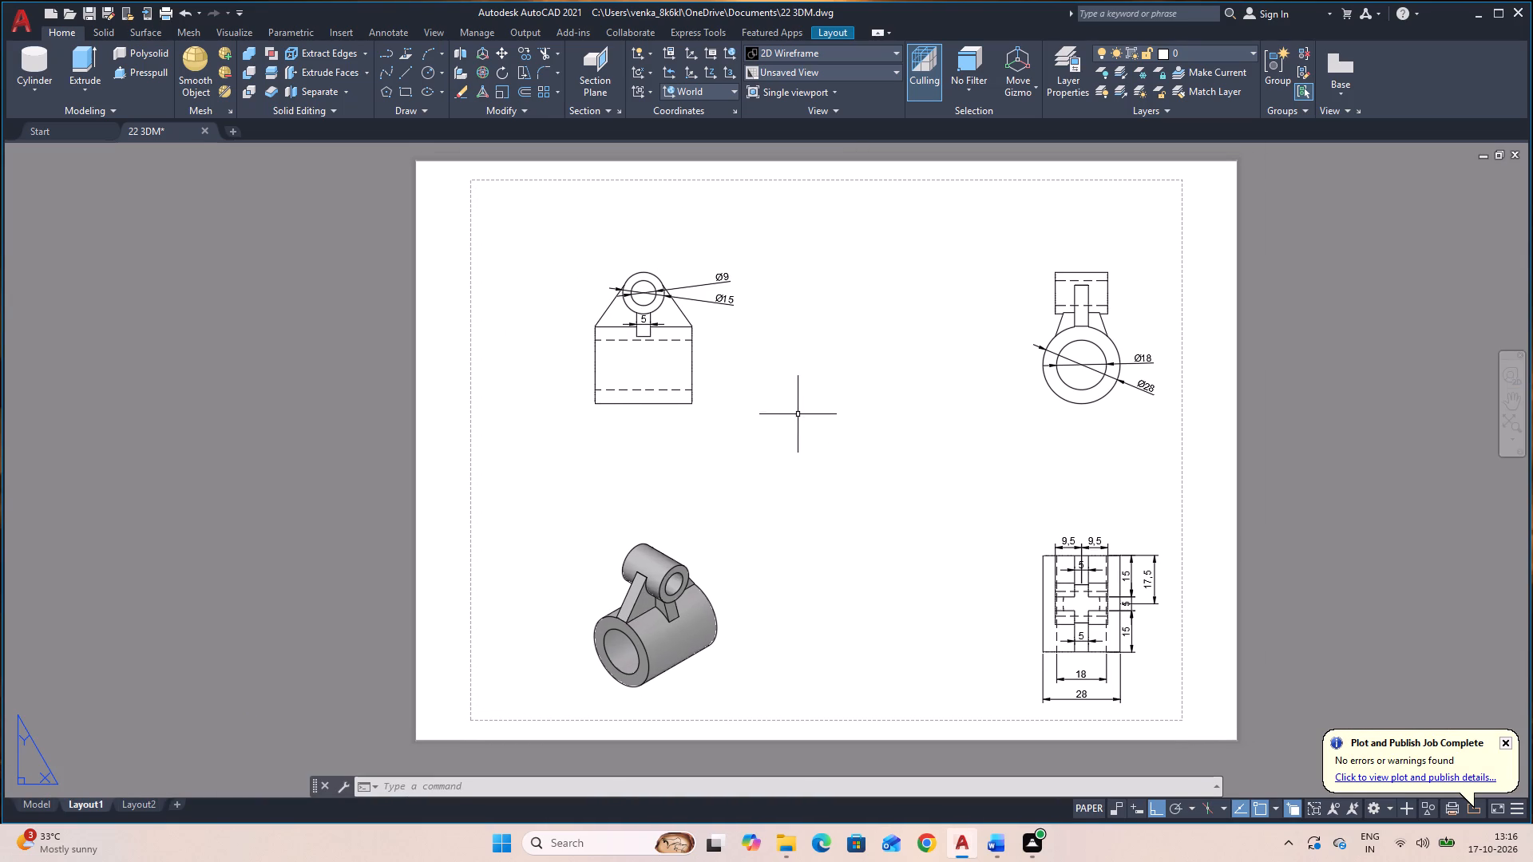
middle_drag(826, 428, 826, 416)
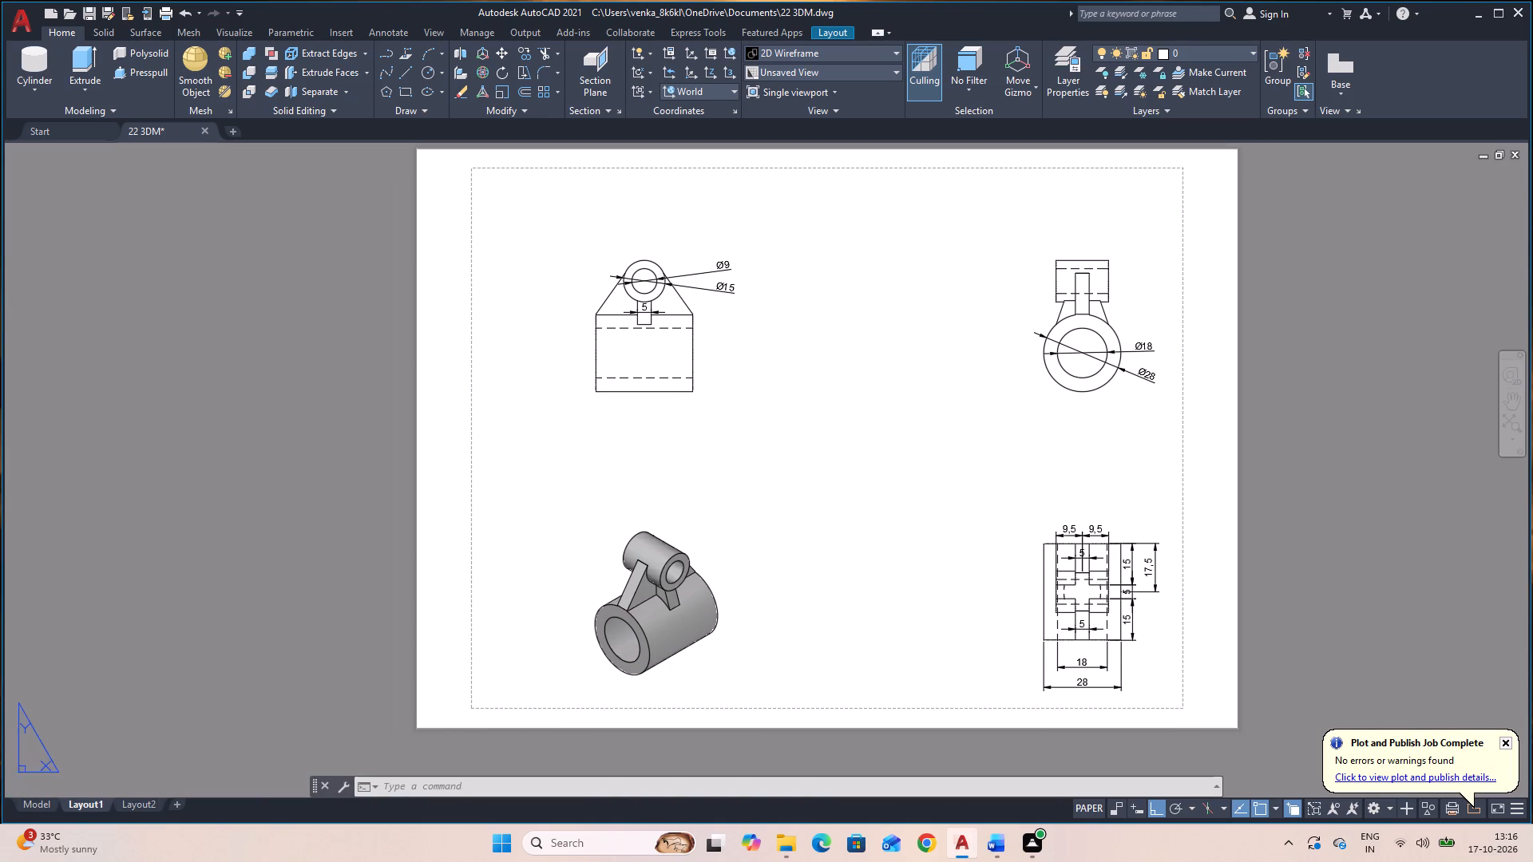
middle_drag(826, 416, 818, 432)
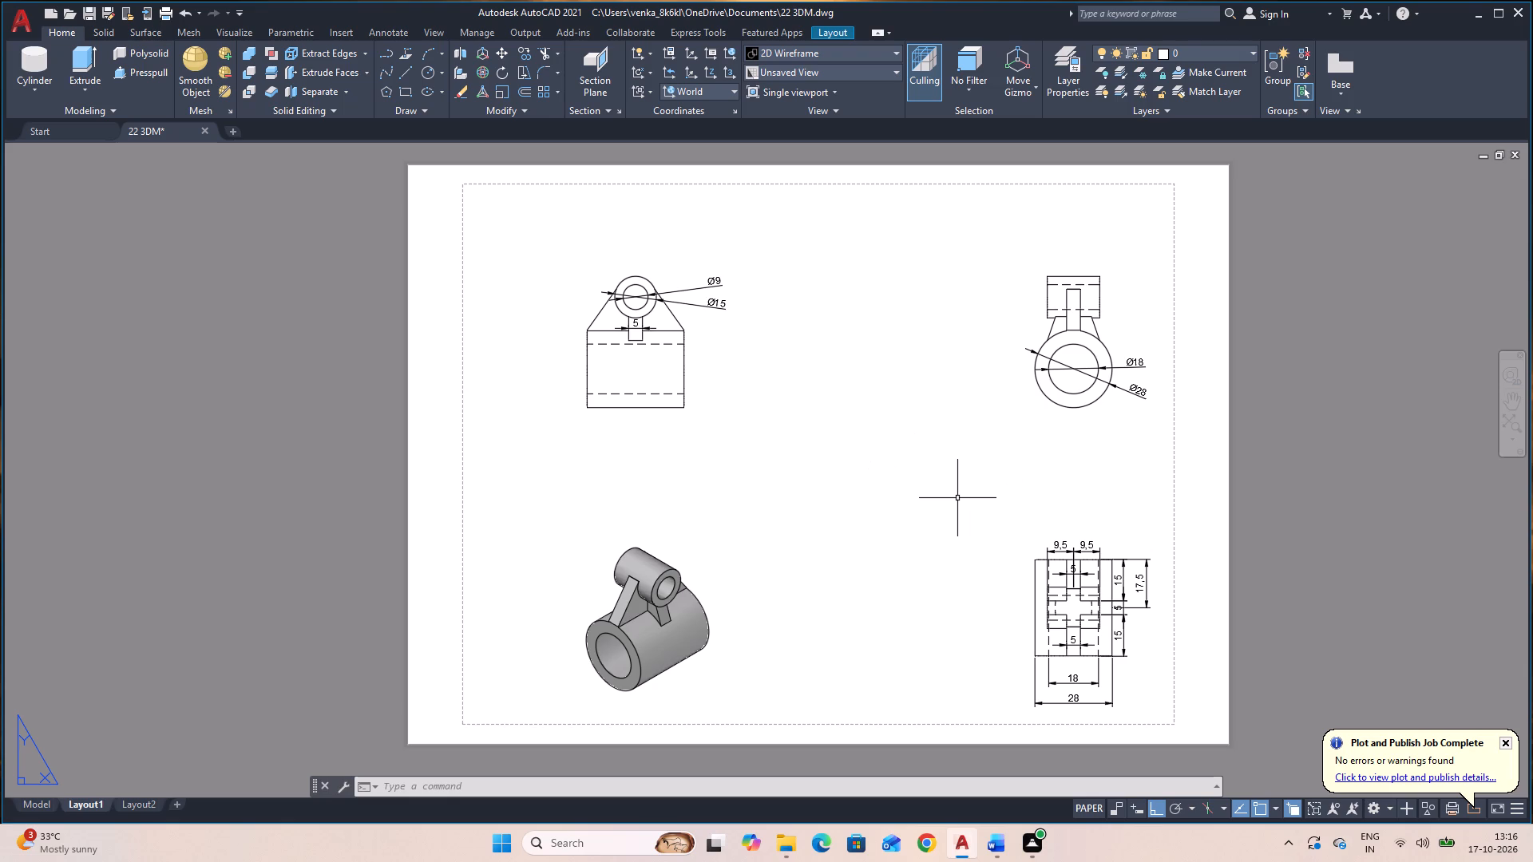
key(space)
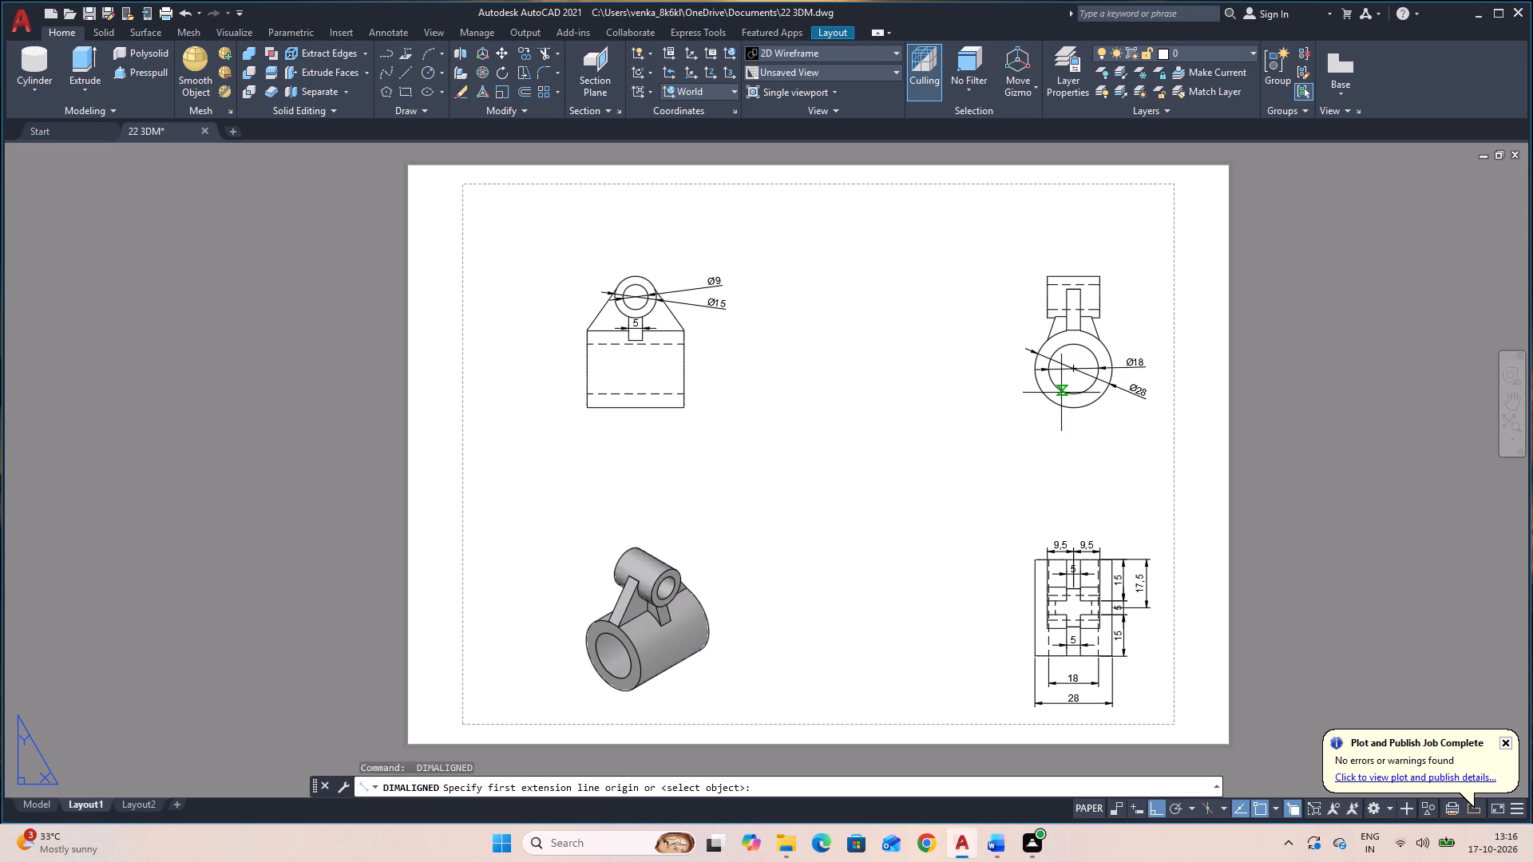
click(1075, 370)
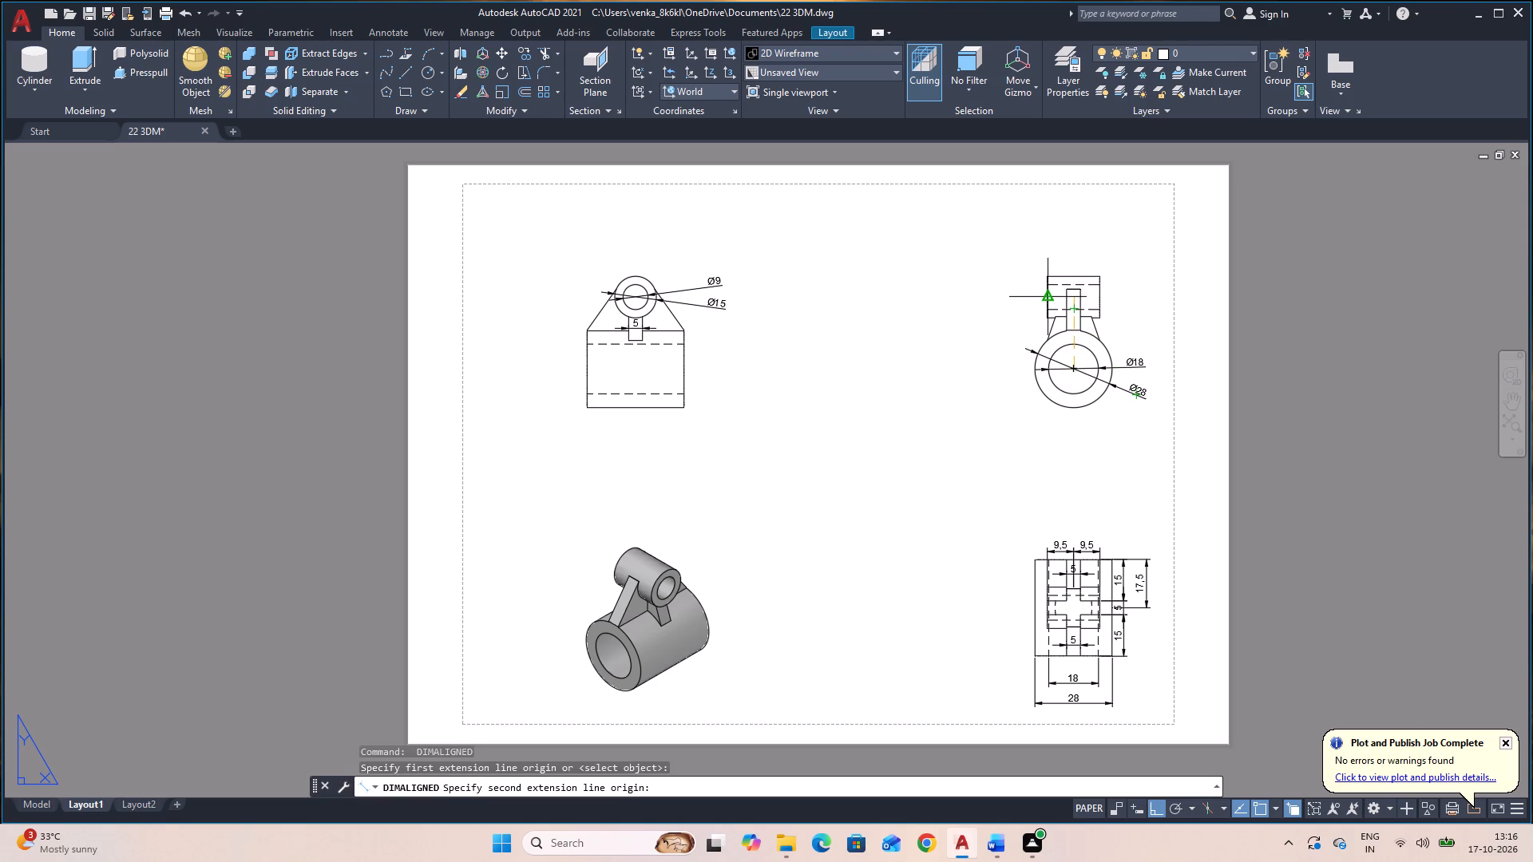
click(1137, 298)
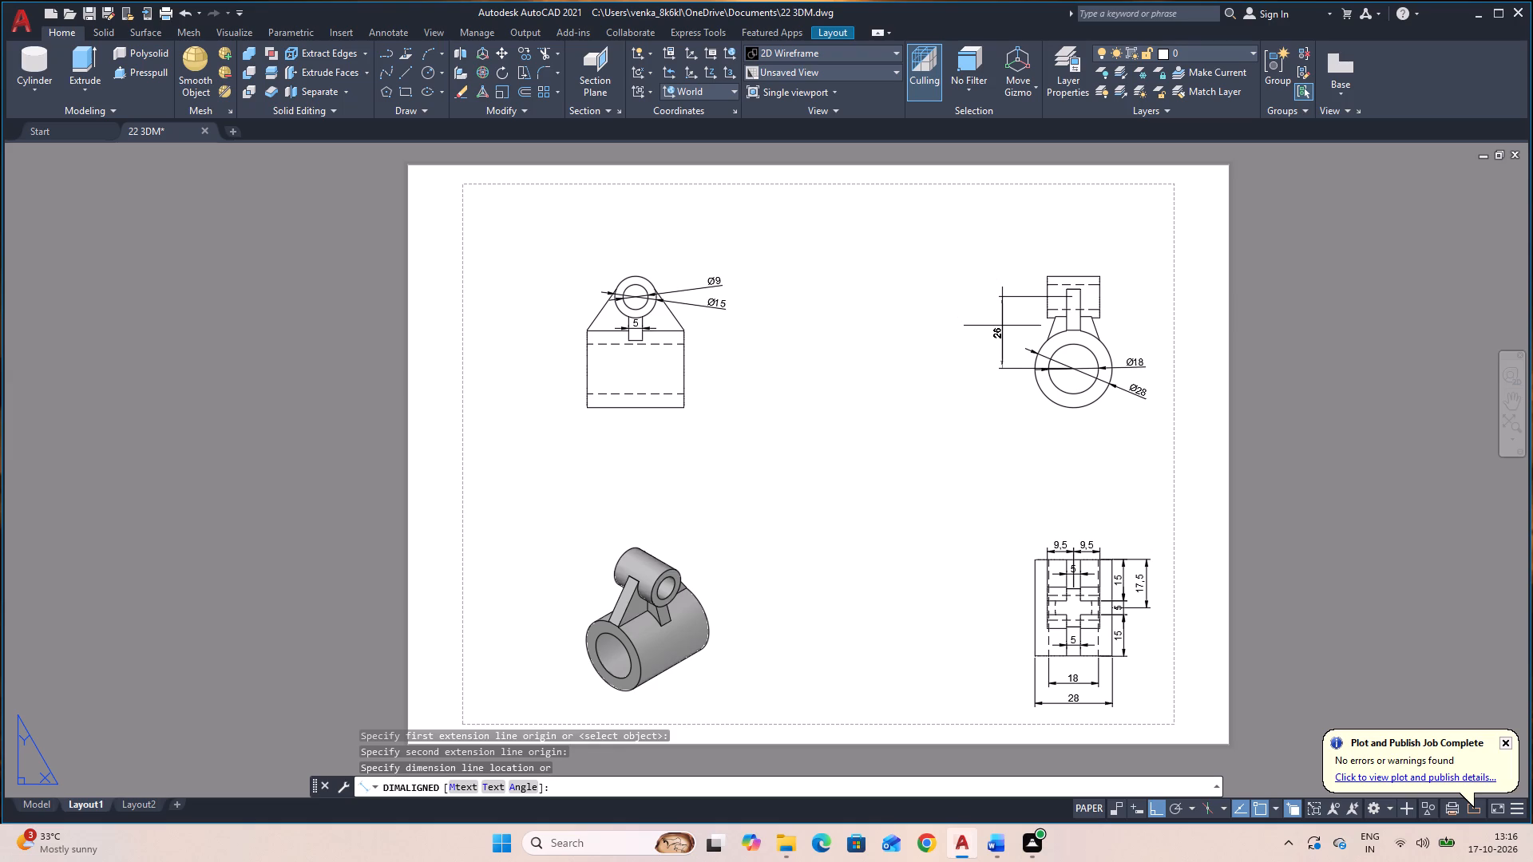
click(1011, 332)
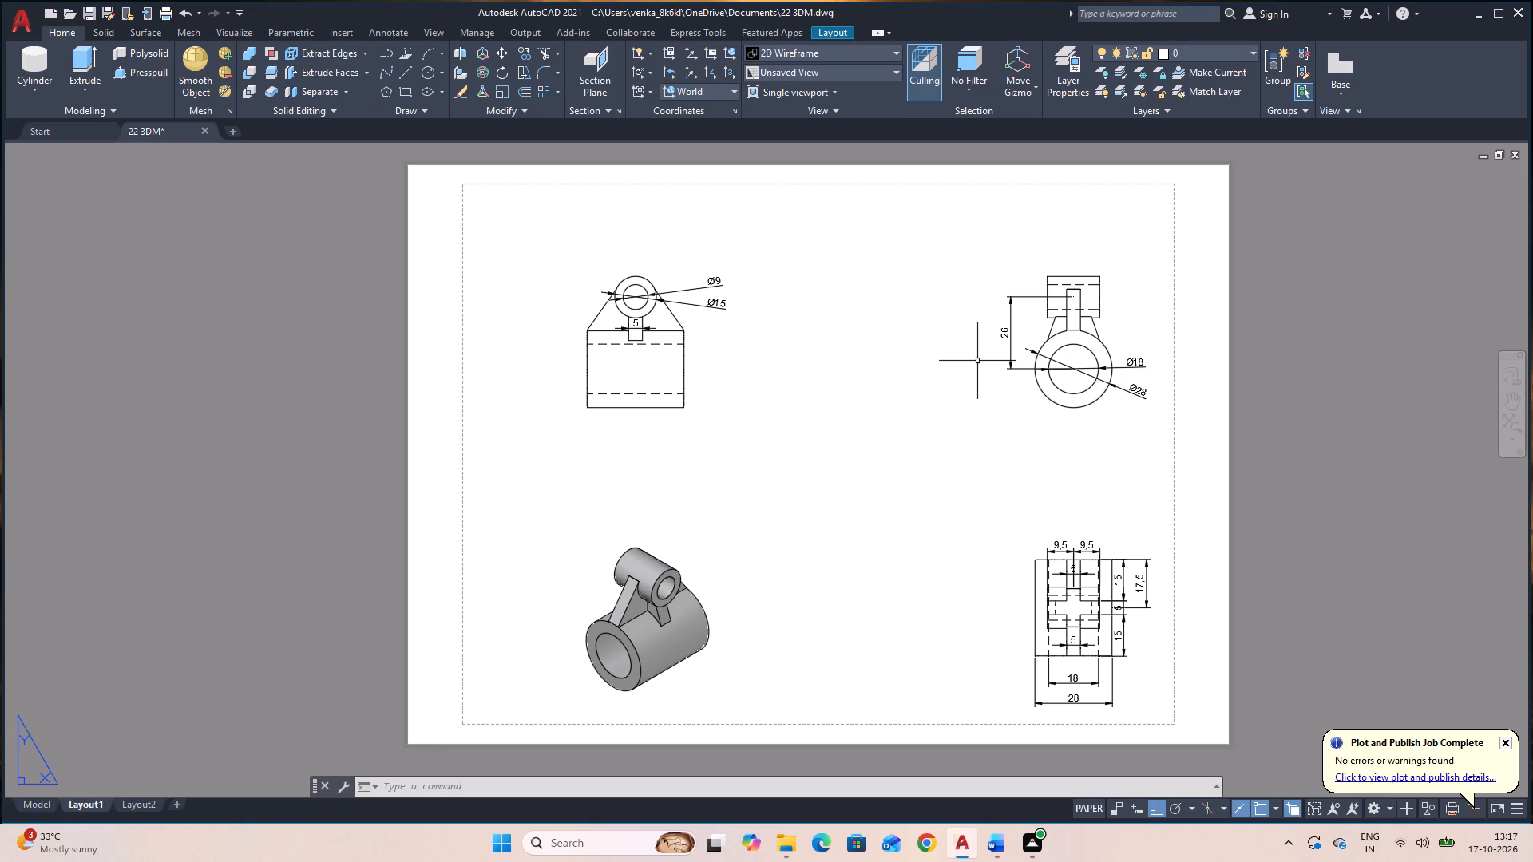
Add an aligned dimension from the lower left corner to the bottom edge's midpoint in the small cylinder's end-on view, placed below the outline.
key(space)
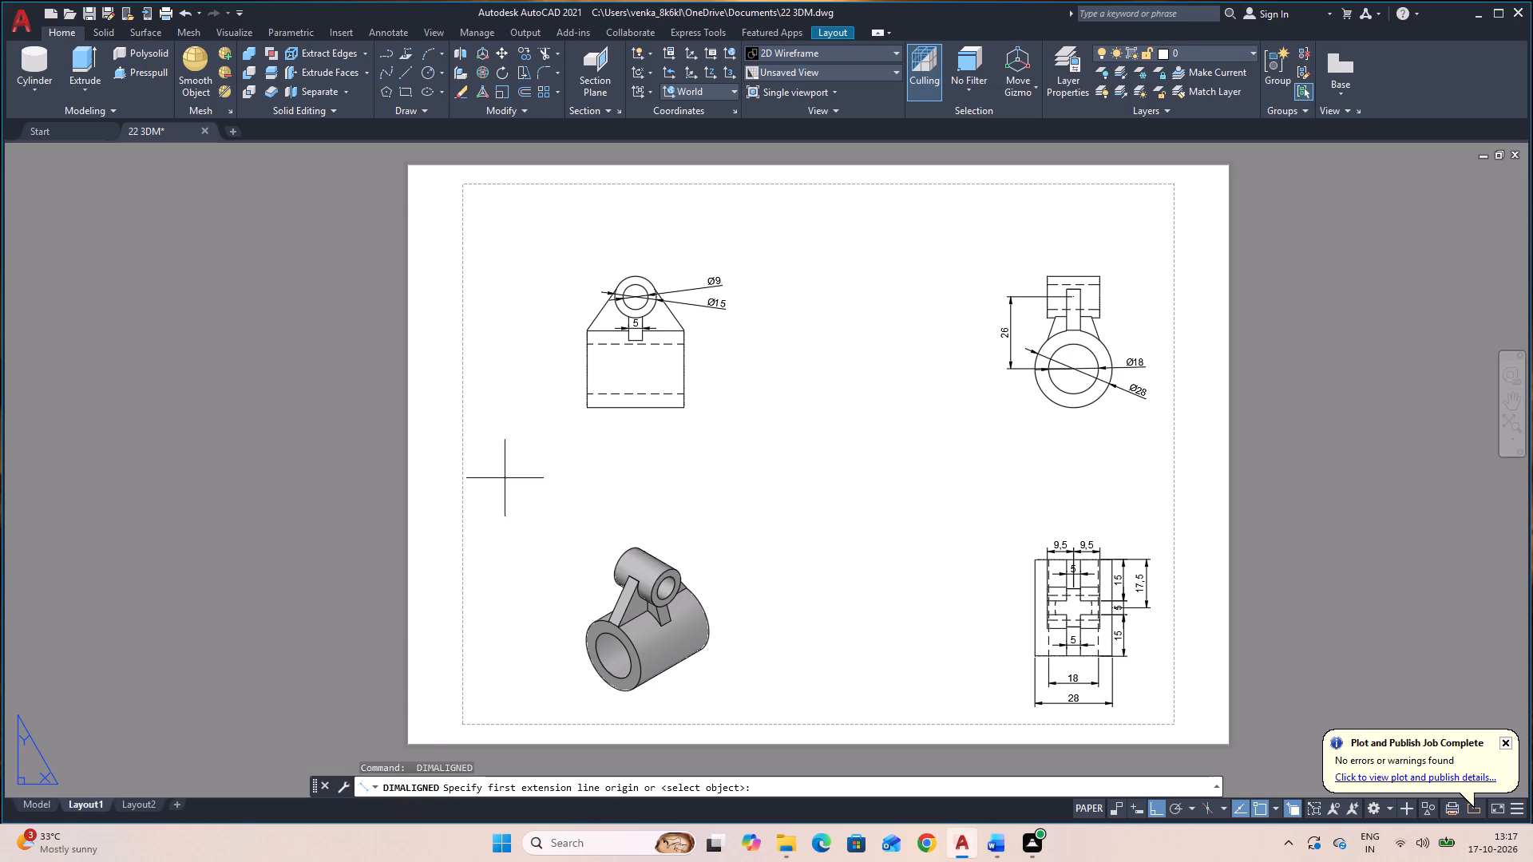
click(588, 404)
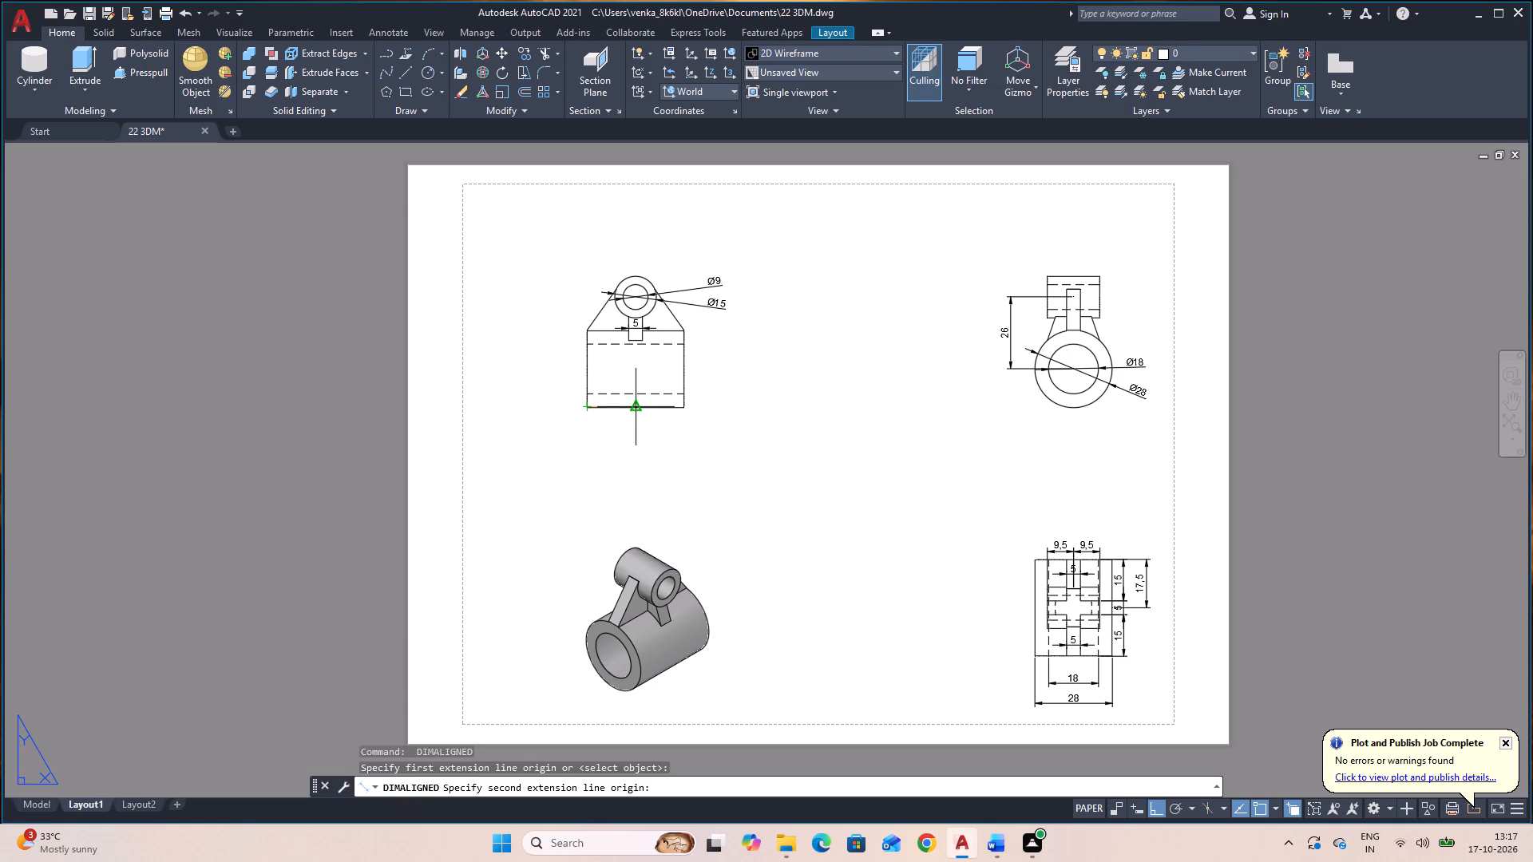
click(638, 409)
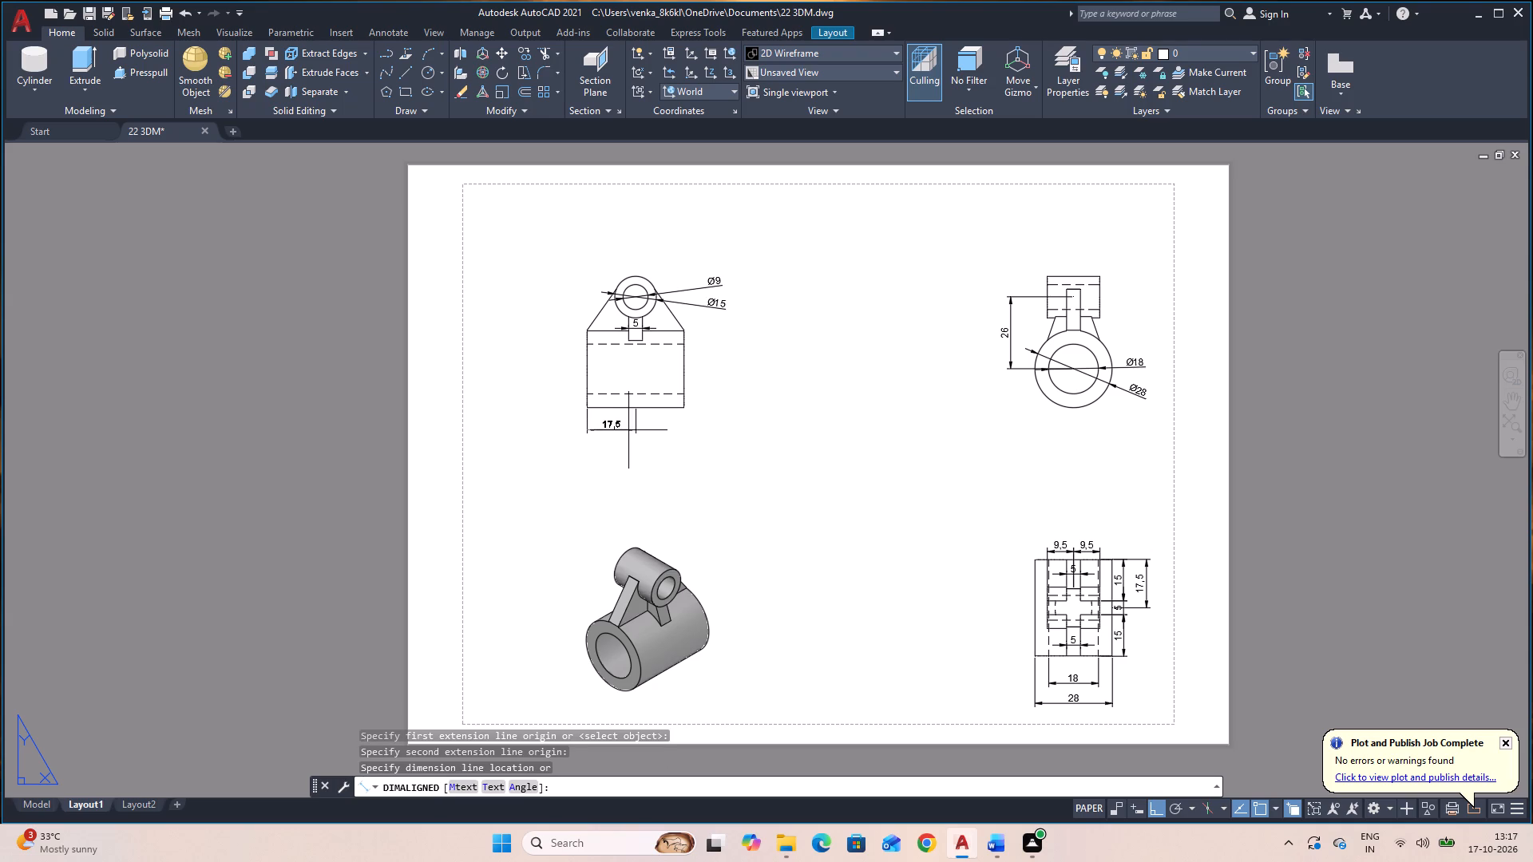
click(629, 430)
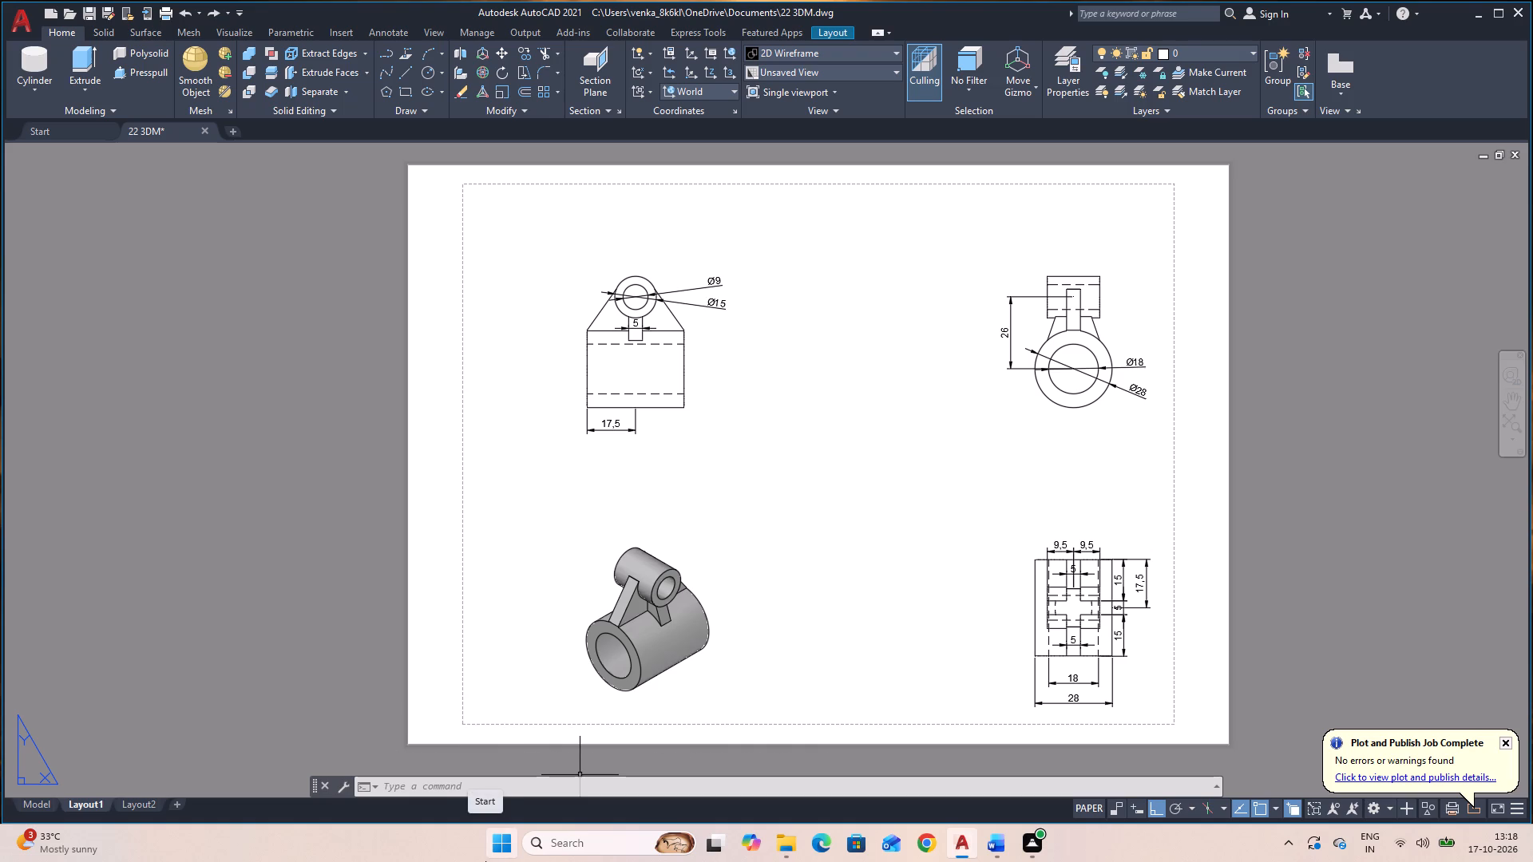
Start a plot of Layout1 using the DWG To PDF.pc3 plotter and the monochrome.ctb plot style table.
key(ctrl+p)
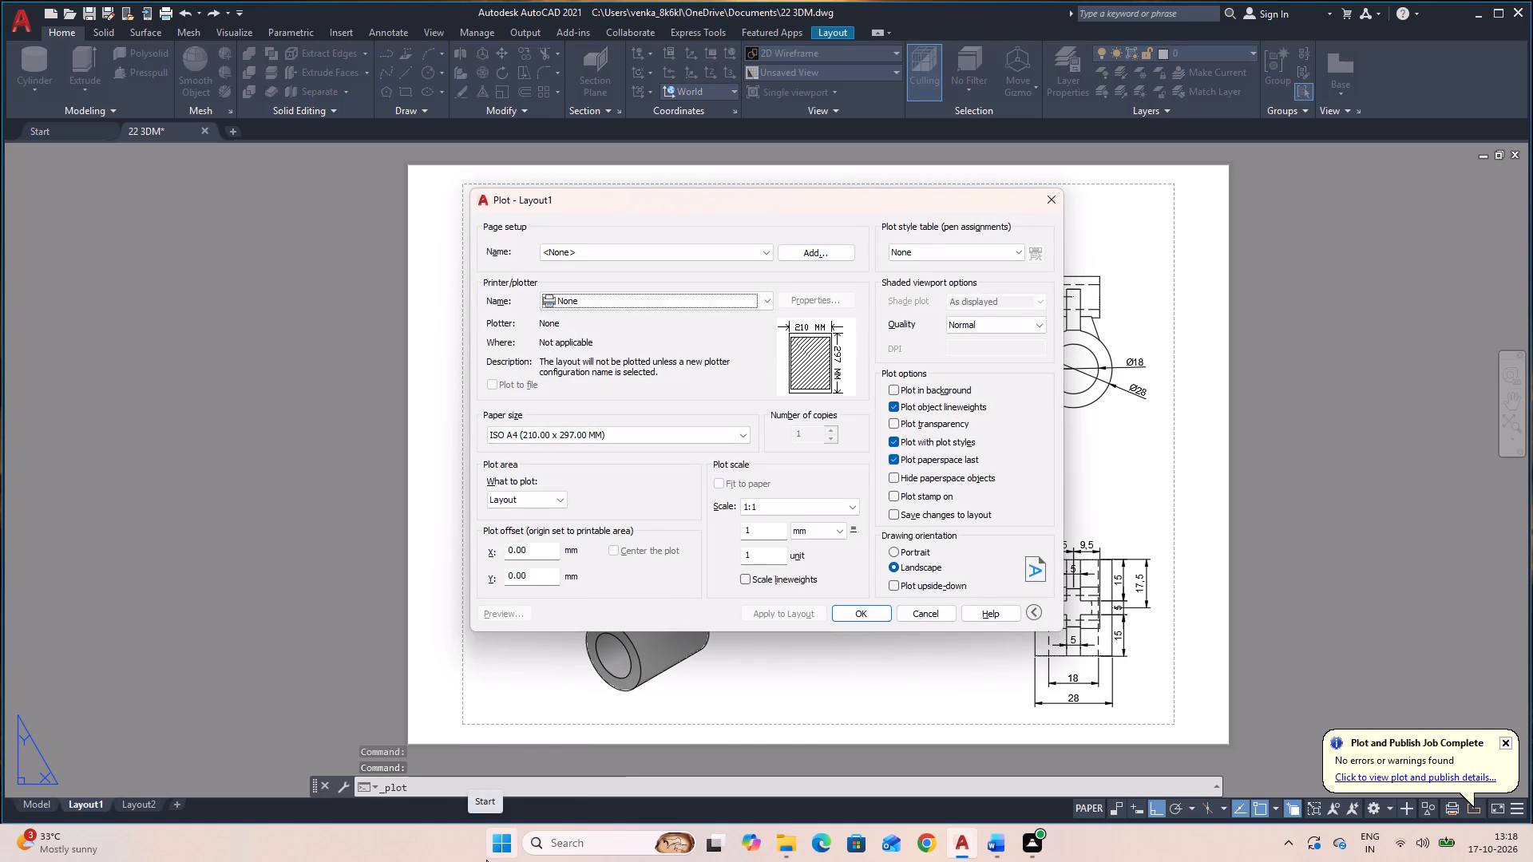
click(759, 301)
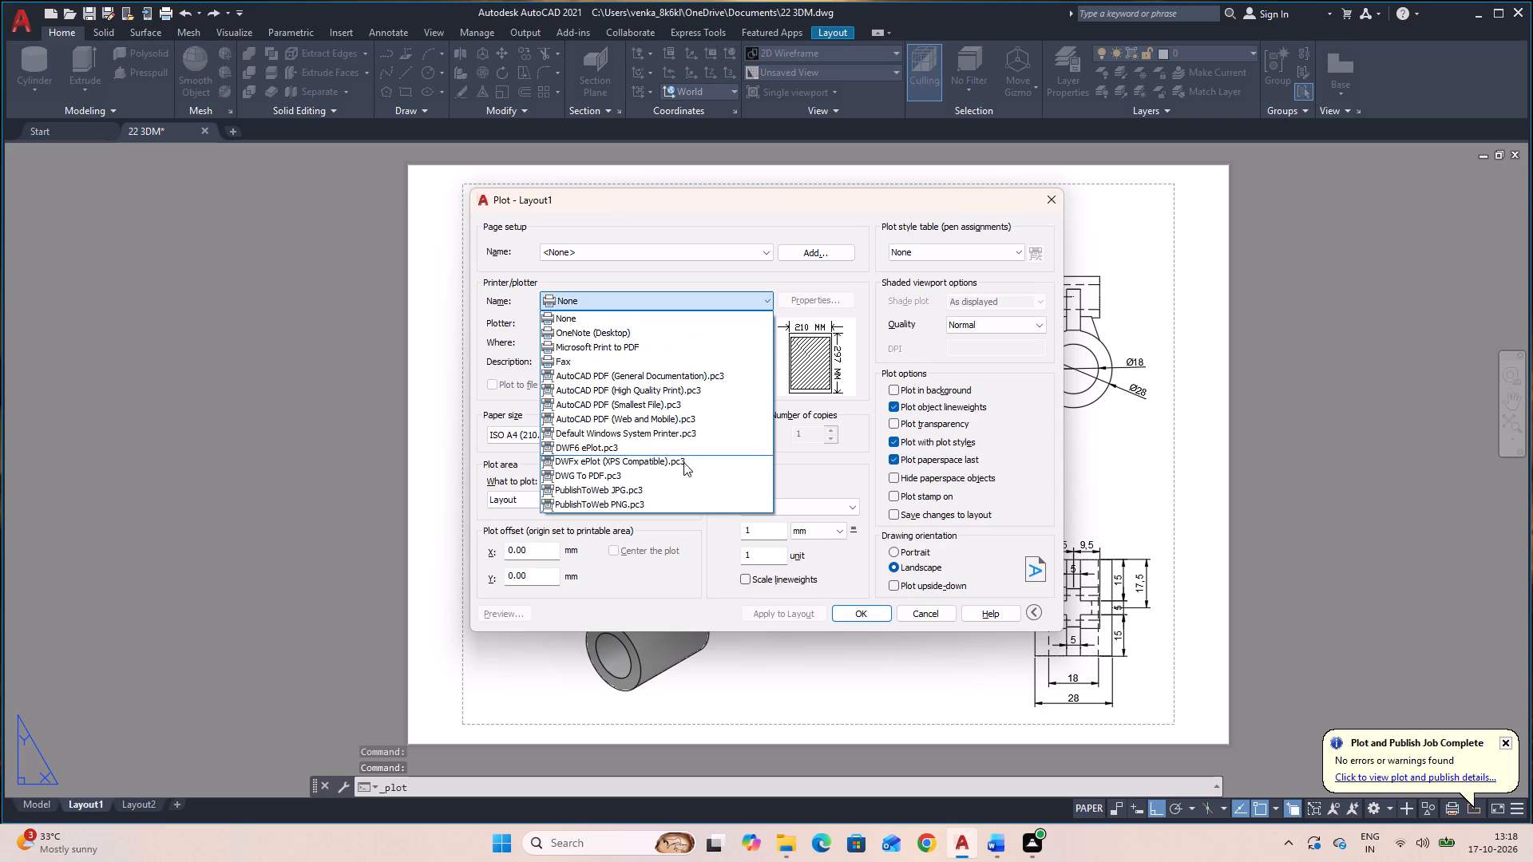
click(675, 473)
click(960, 247)
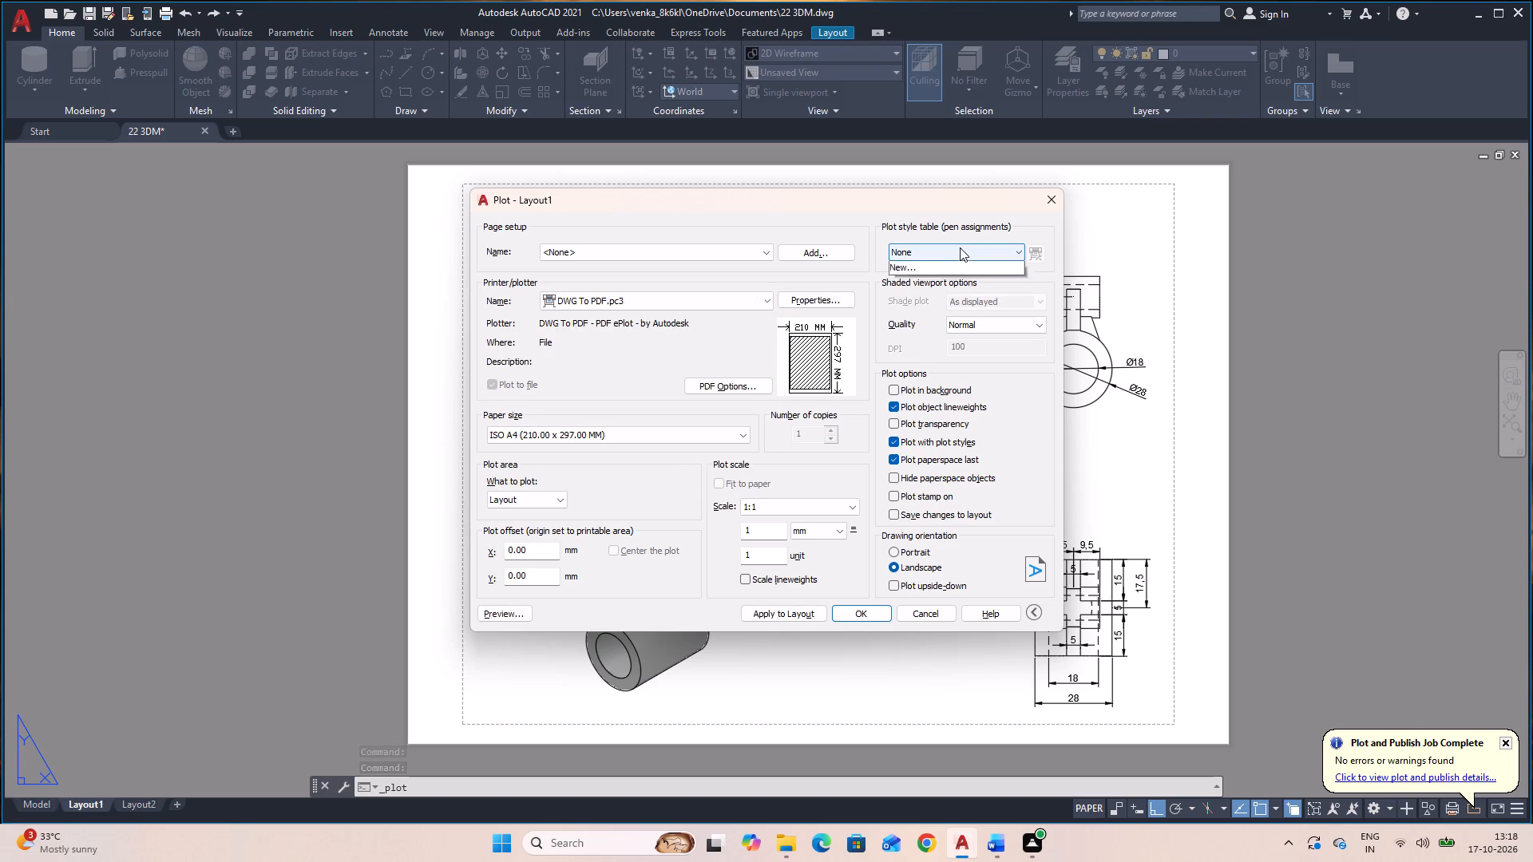
click(939, 333)
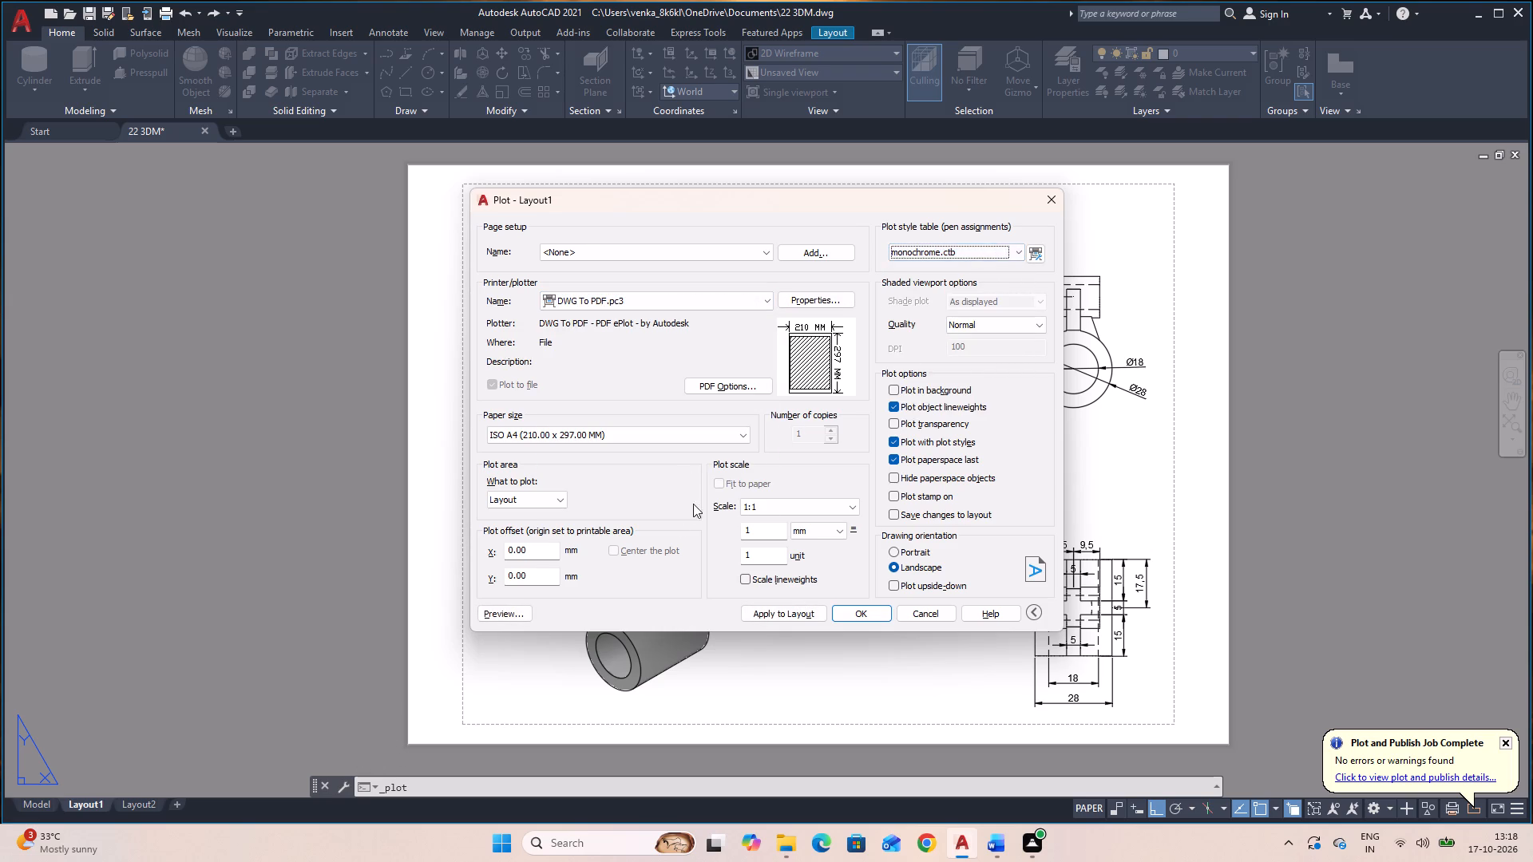
Set the plot area to a window just outside the layout's dashed printable border and centre the plot.
click(541, 504)
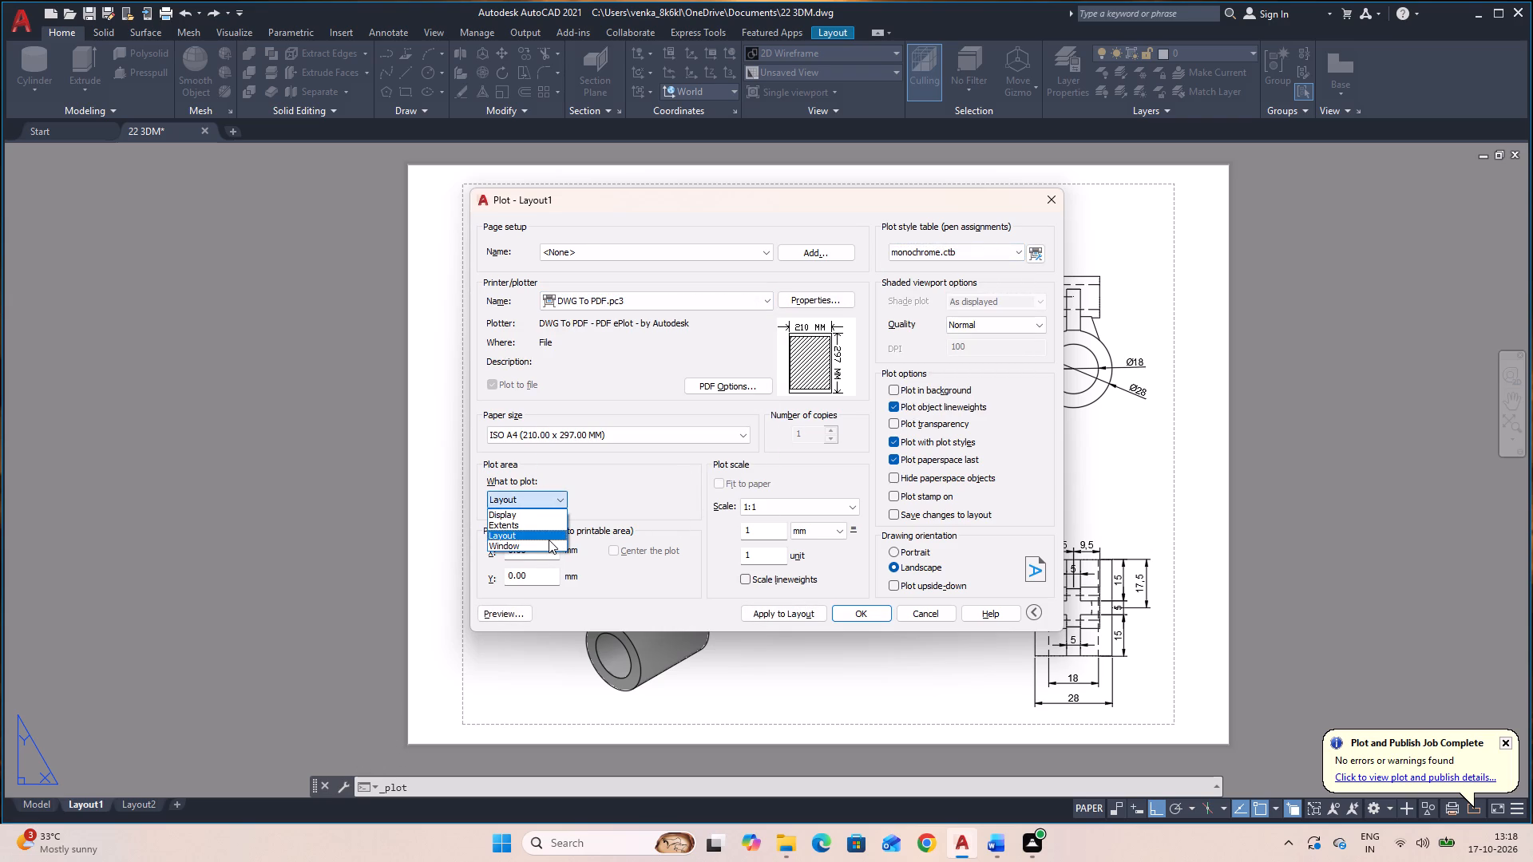
click(545, 541)
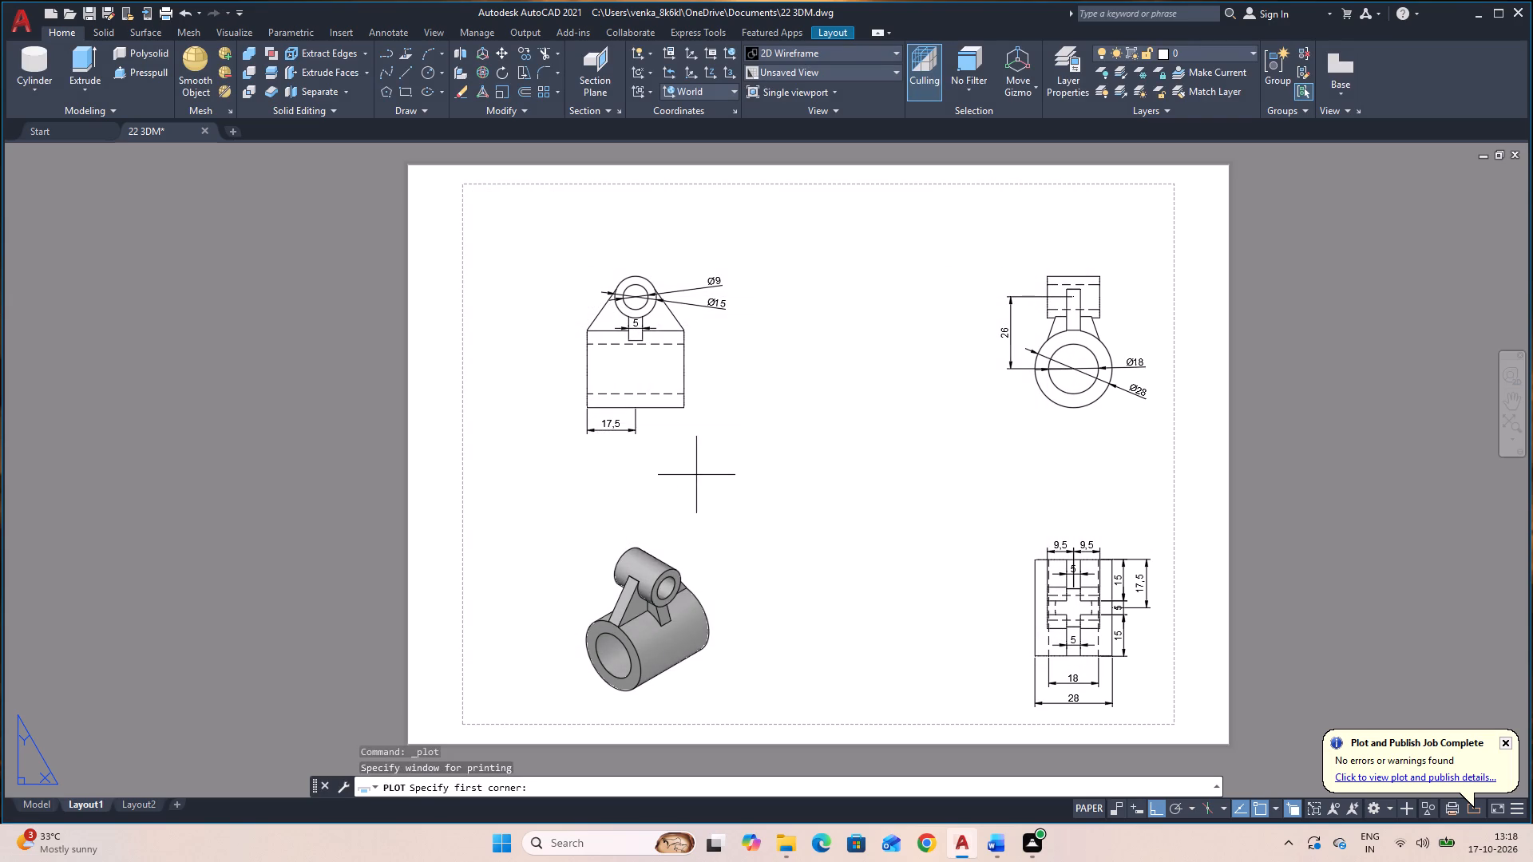
click(457, 178)
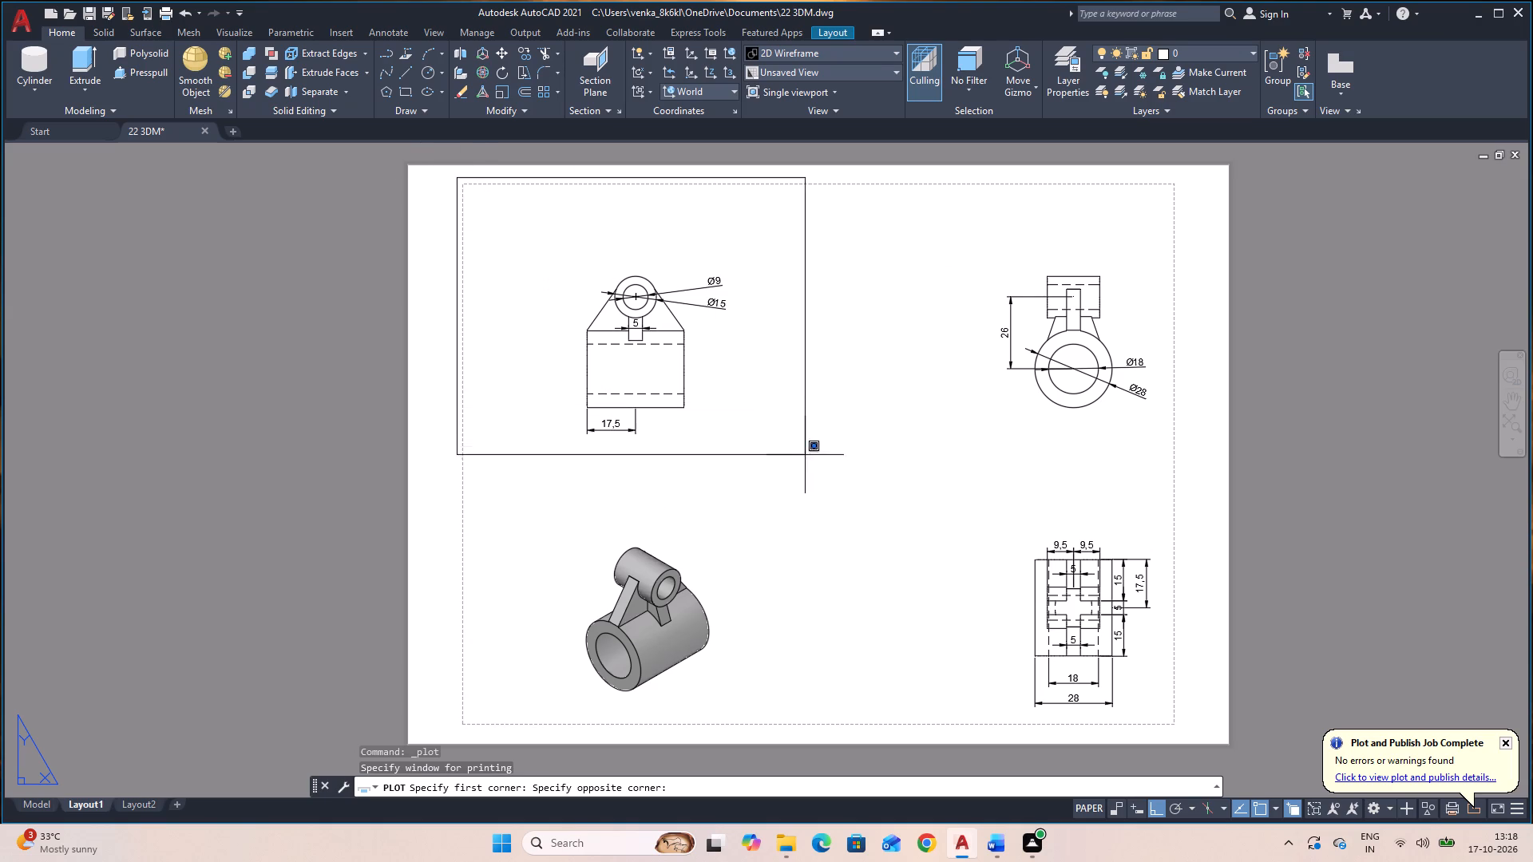
click(1182, 731)
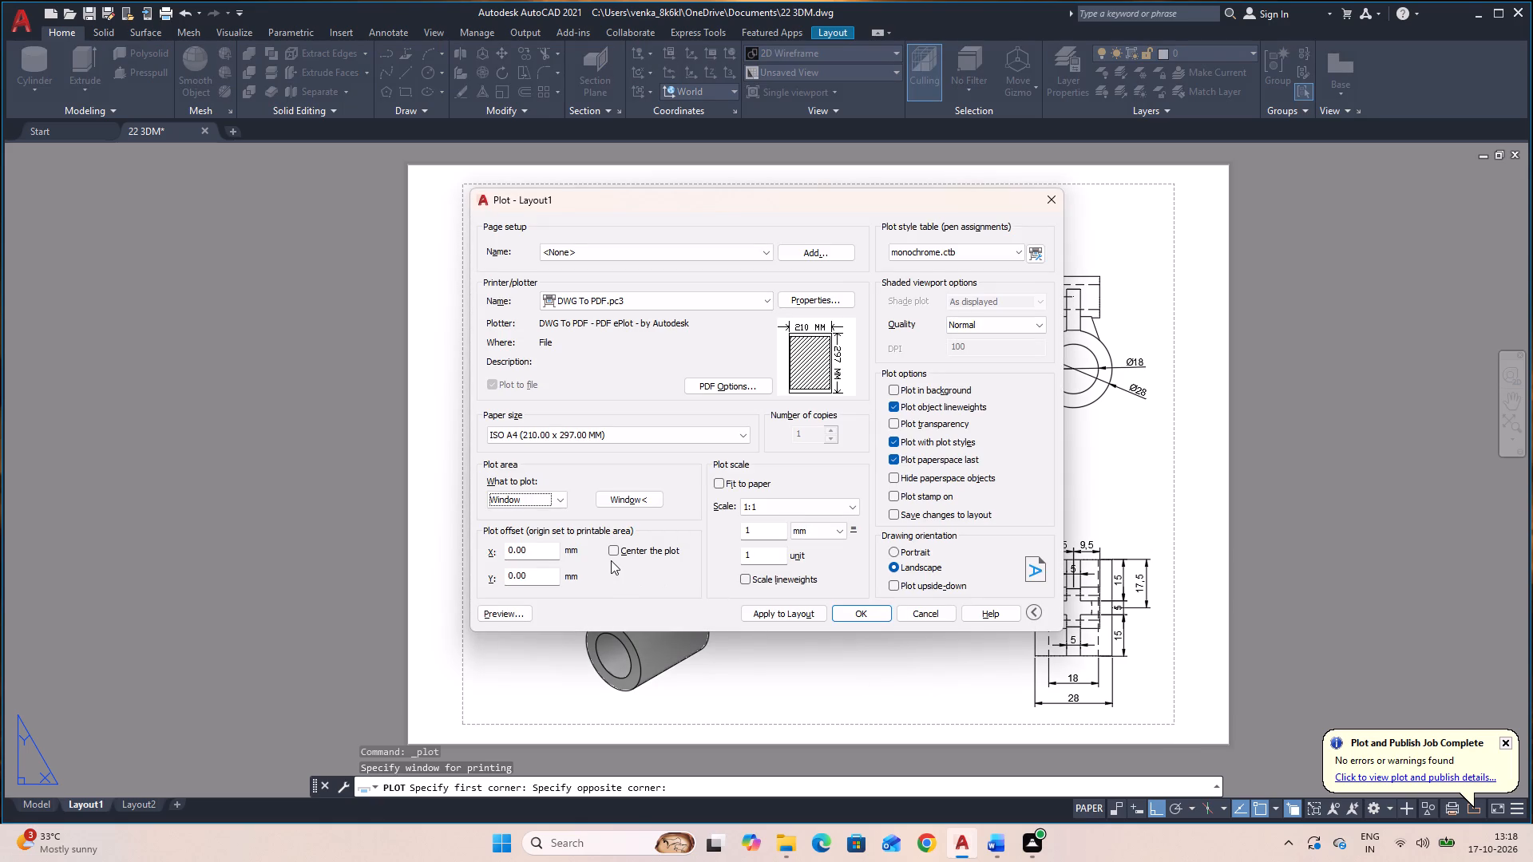
click(613, 549)
Plot the layout to a PDF named 22 3DM in the Documents folder and close the PDF that opens.
click(849, 619)
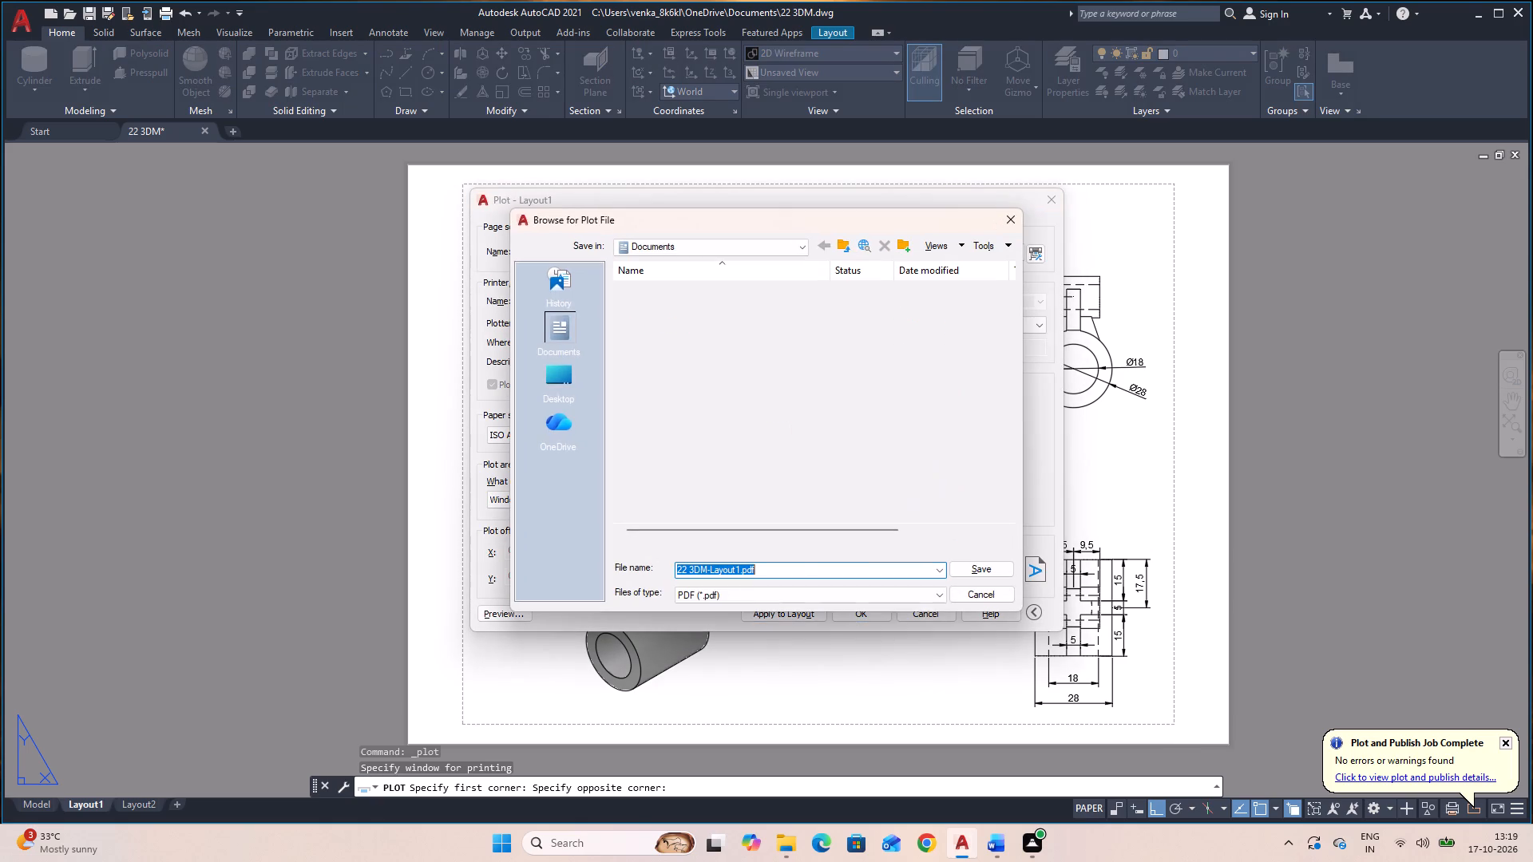
click(794, 572)
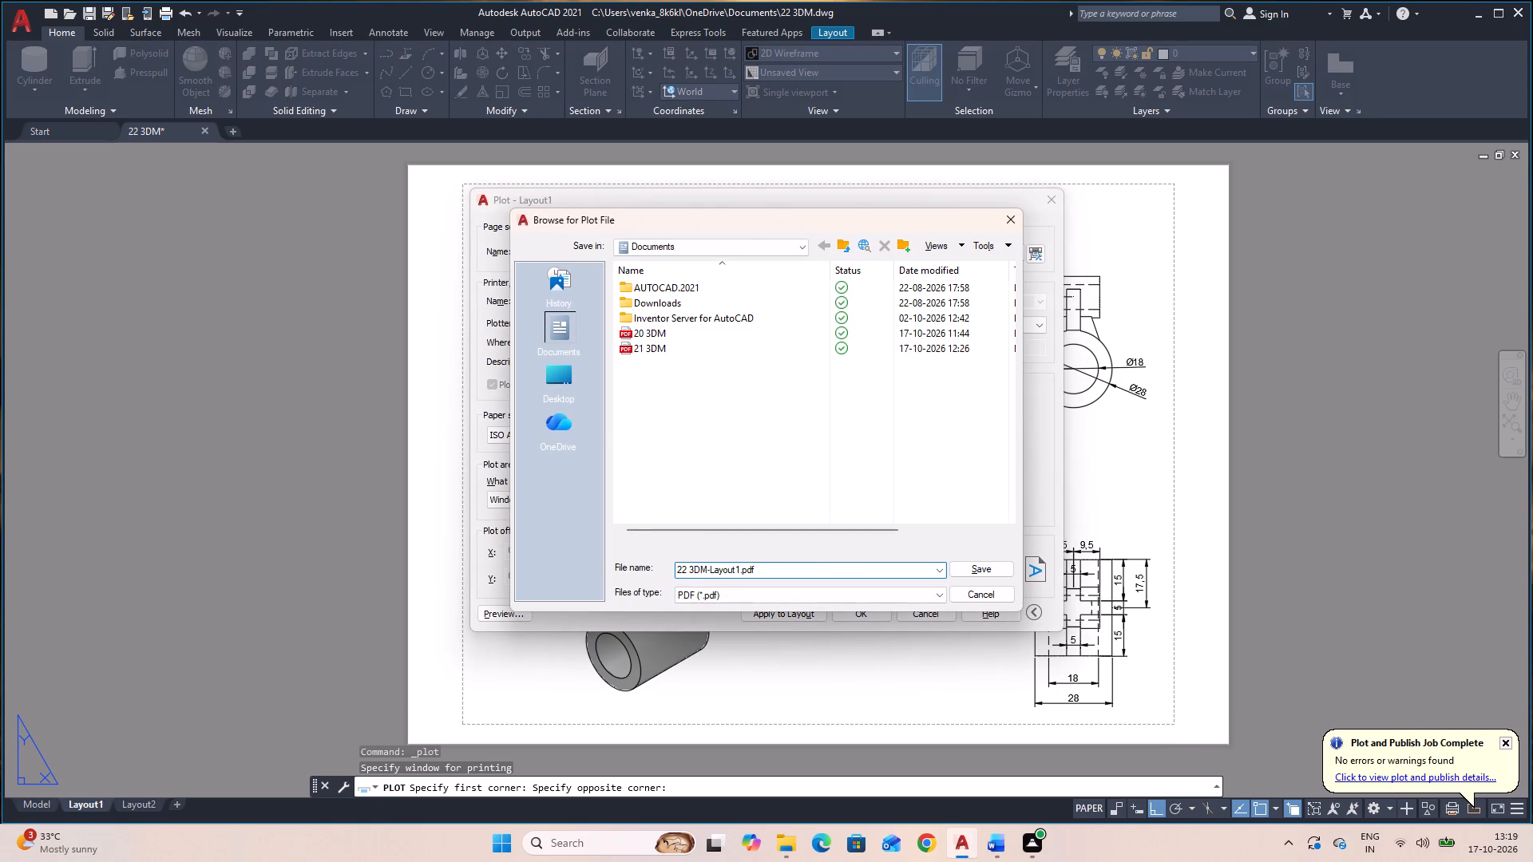
key(BackSpace)
key(BackSpace)
key(BackSpace)
key(BackSpace)
key(BackSpace)
key(BackSpace)
key(BackSpace)
key(BackSpace)
key(BackSpace)
key(BackSpace)
key(BackSpace)
key(BackSpace)
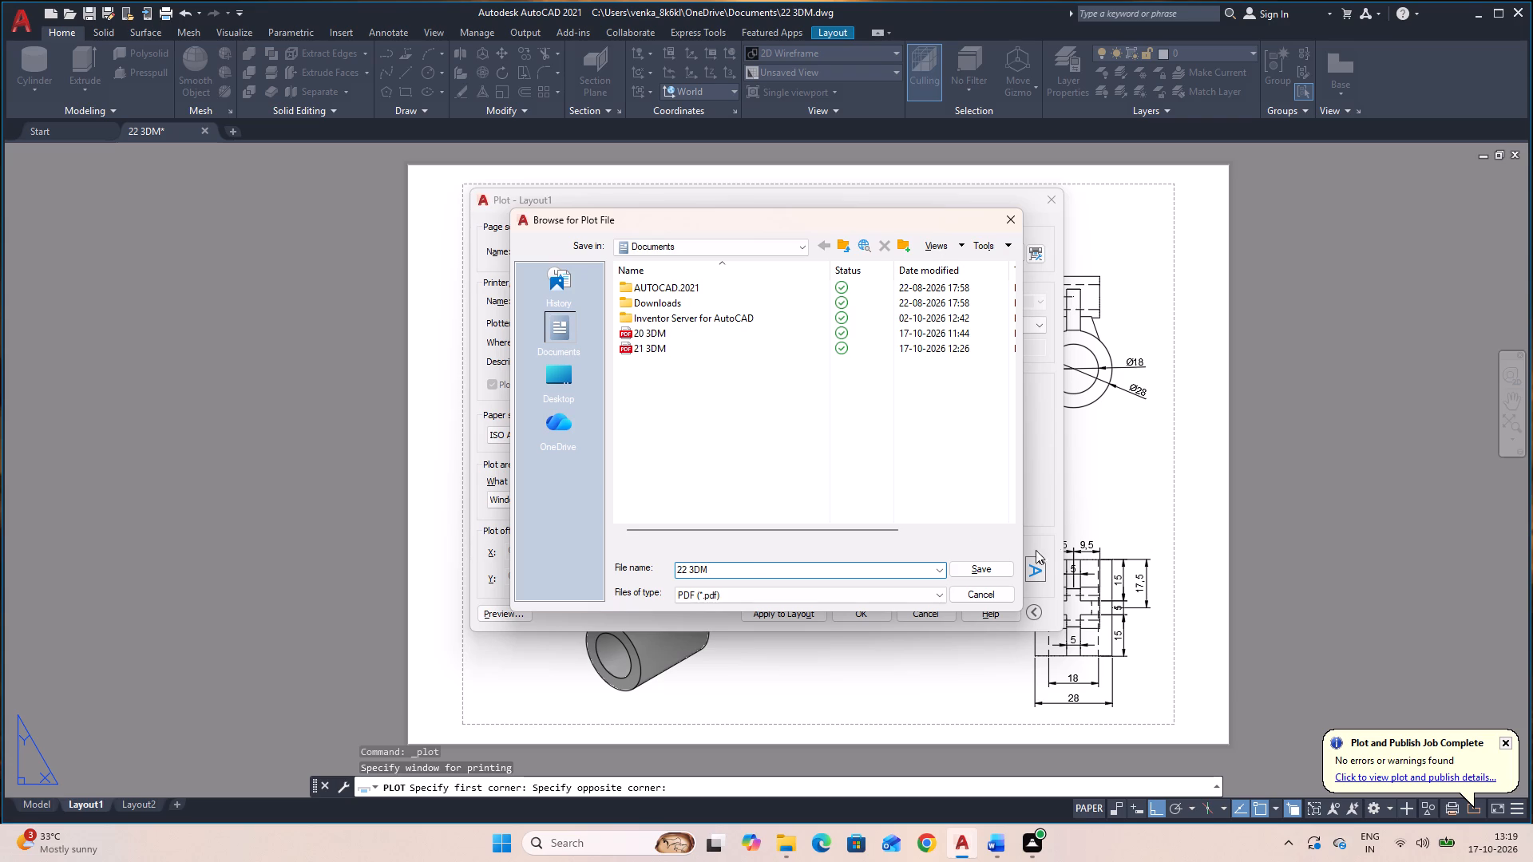
click(1004, 567)
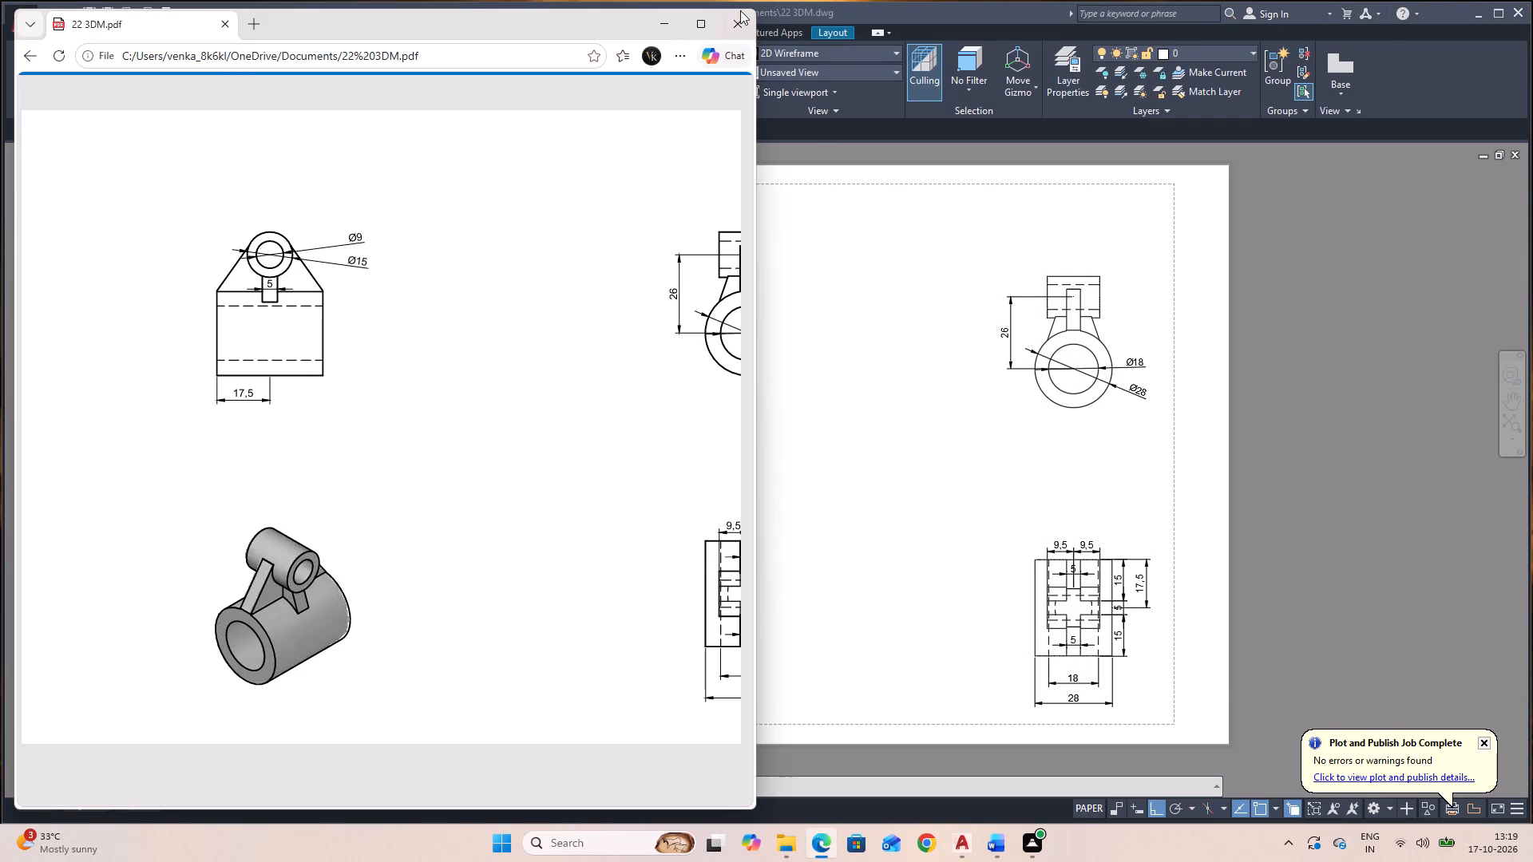
click(738, 22)
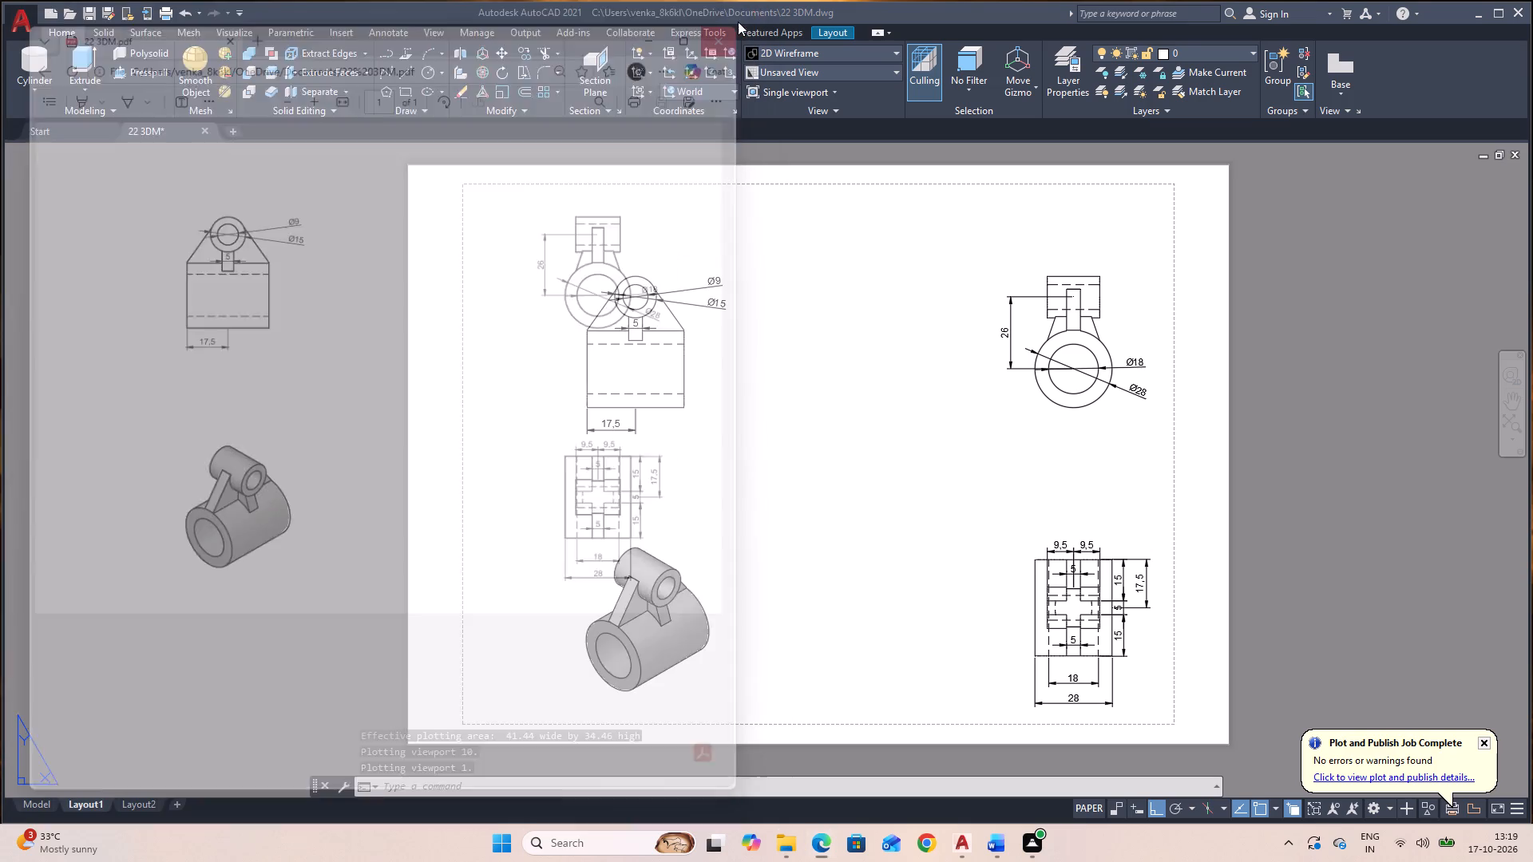
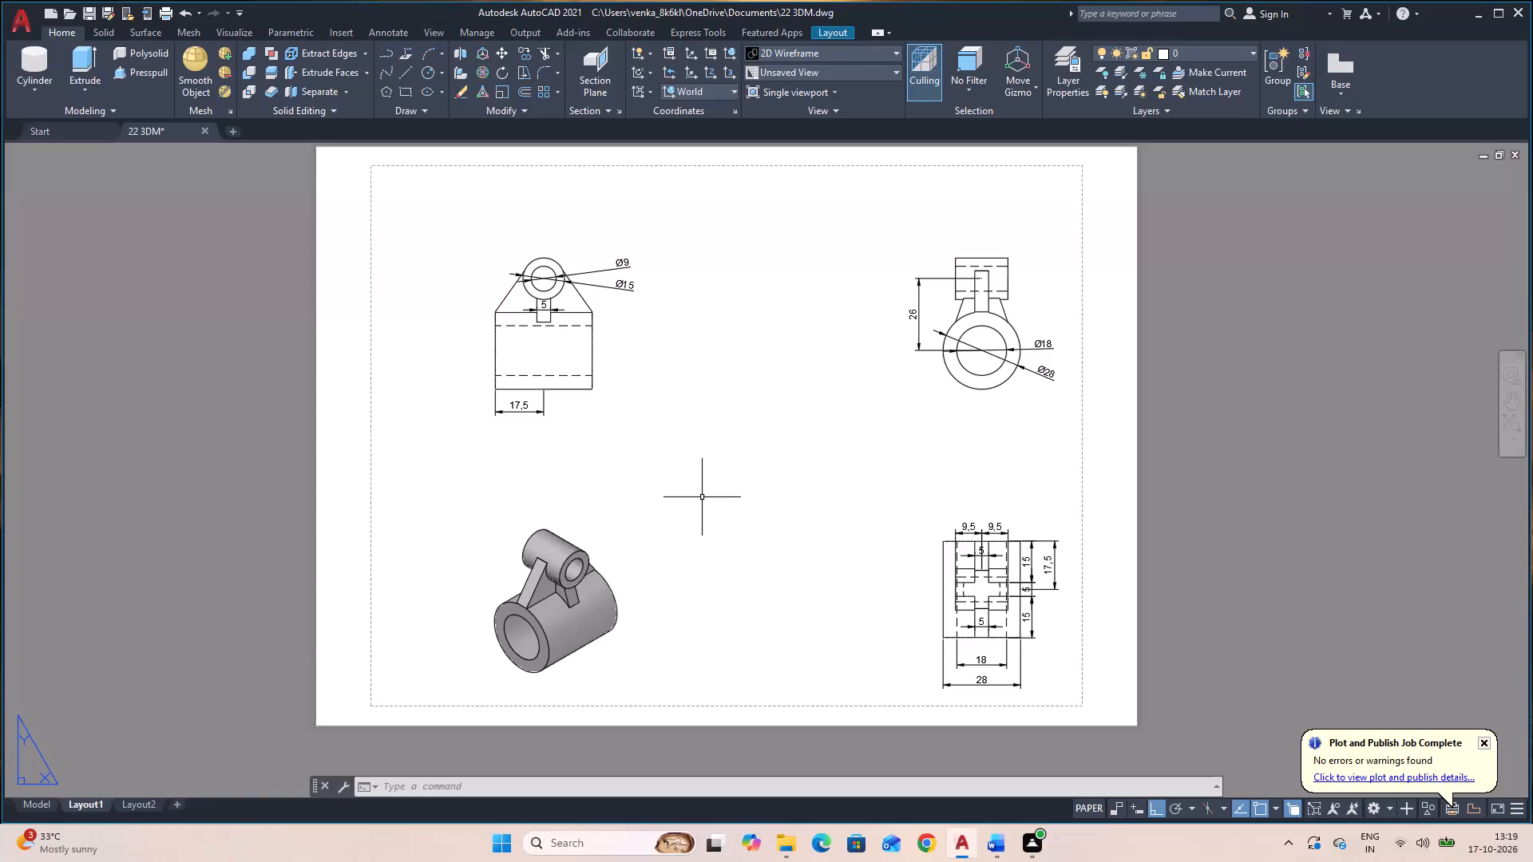
Add an aligned dimension from the bottom edge's midpoint to the lower right corner in the small cylinder's end-on view, level with the neighbouring dimension.
text(DA)
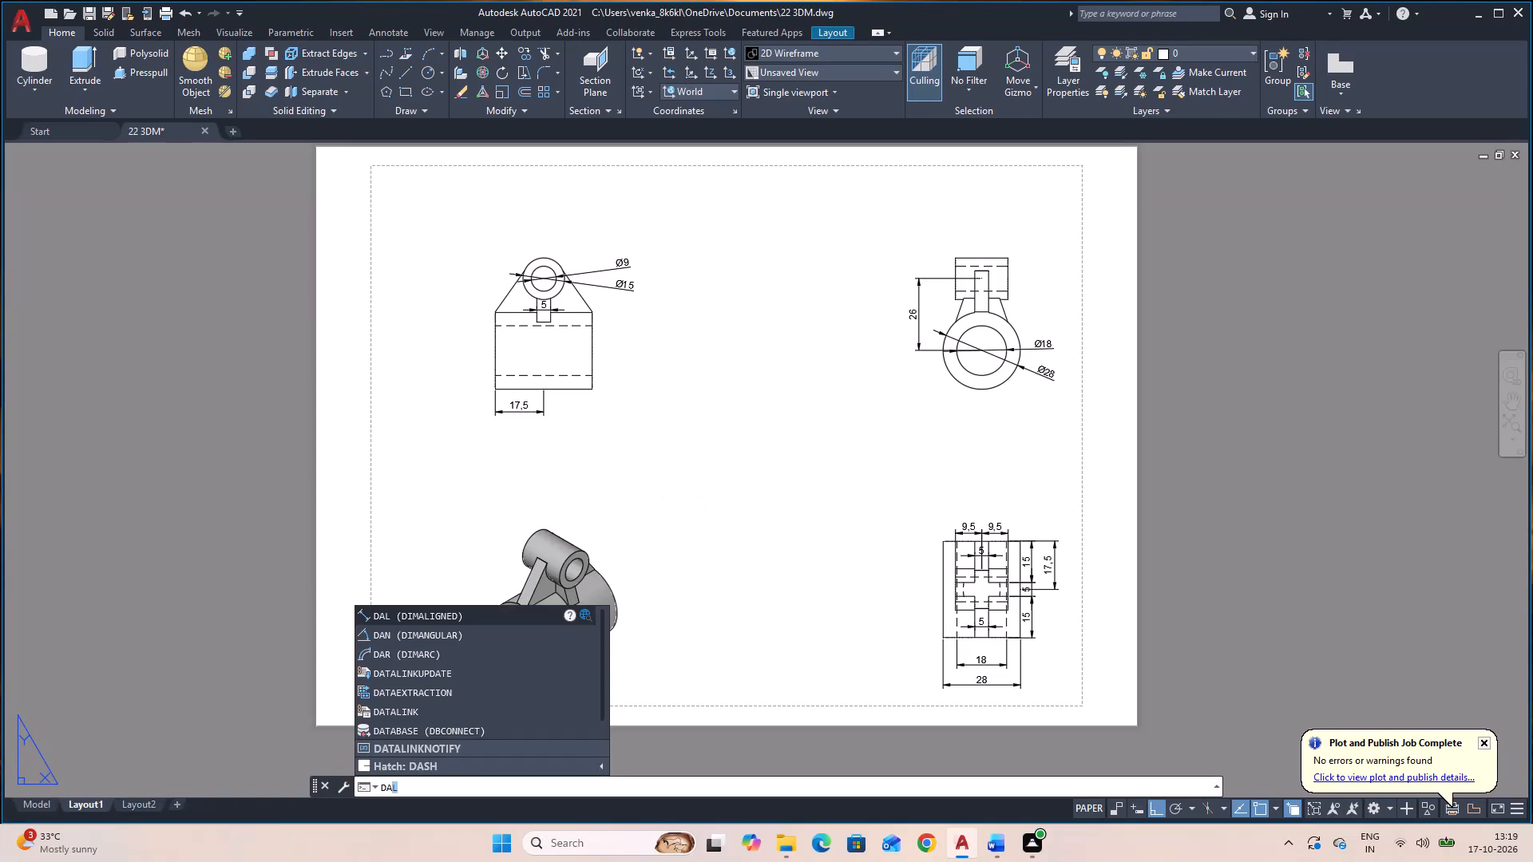
text(L)
key(space)
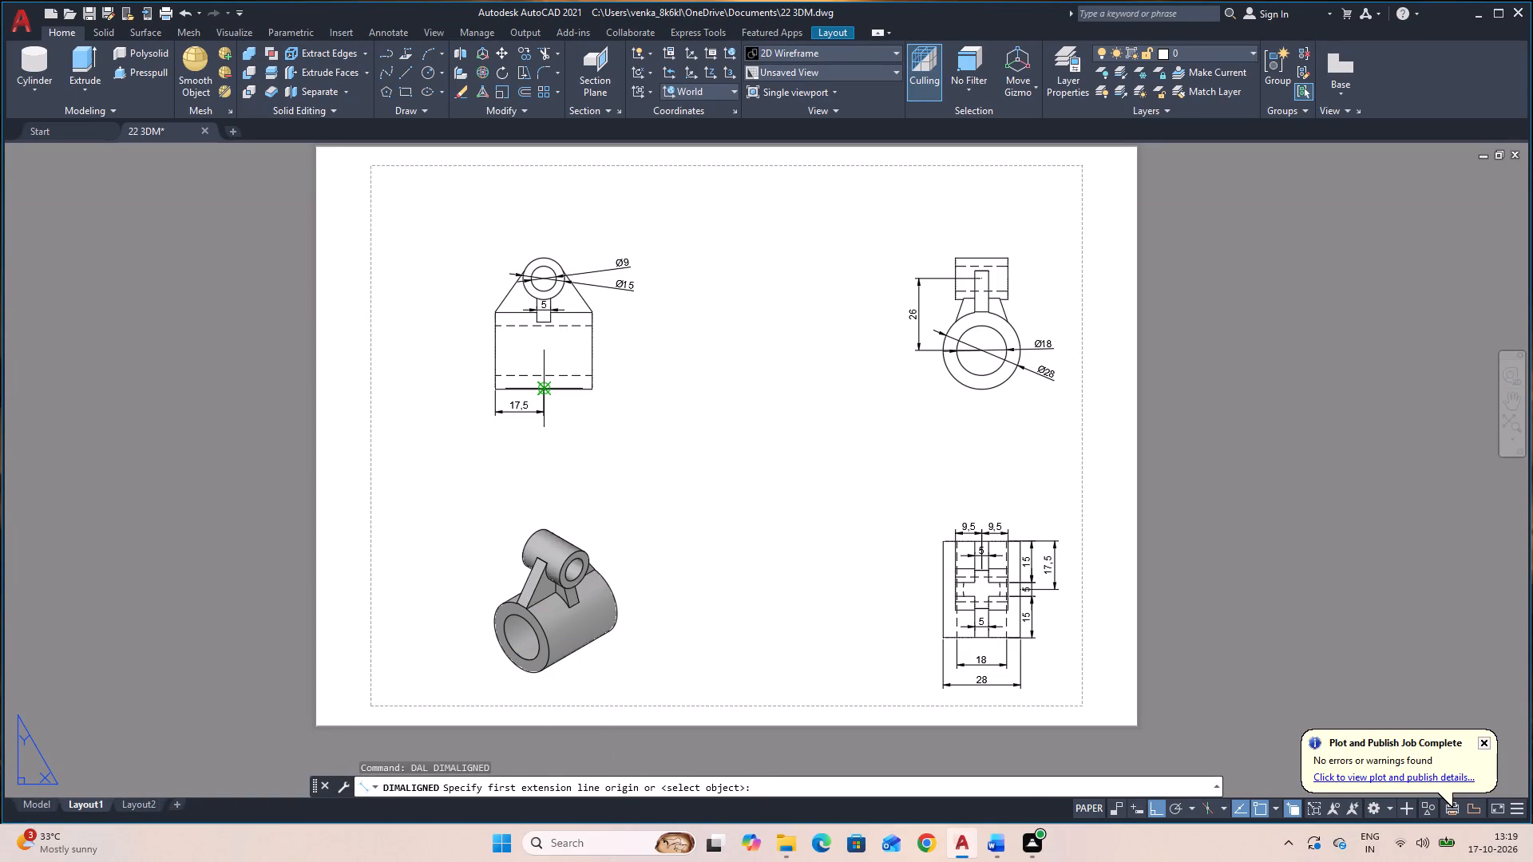
click(547, 390)
click(588, 382)
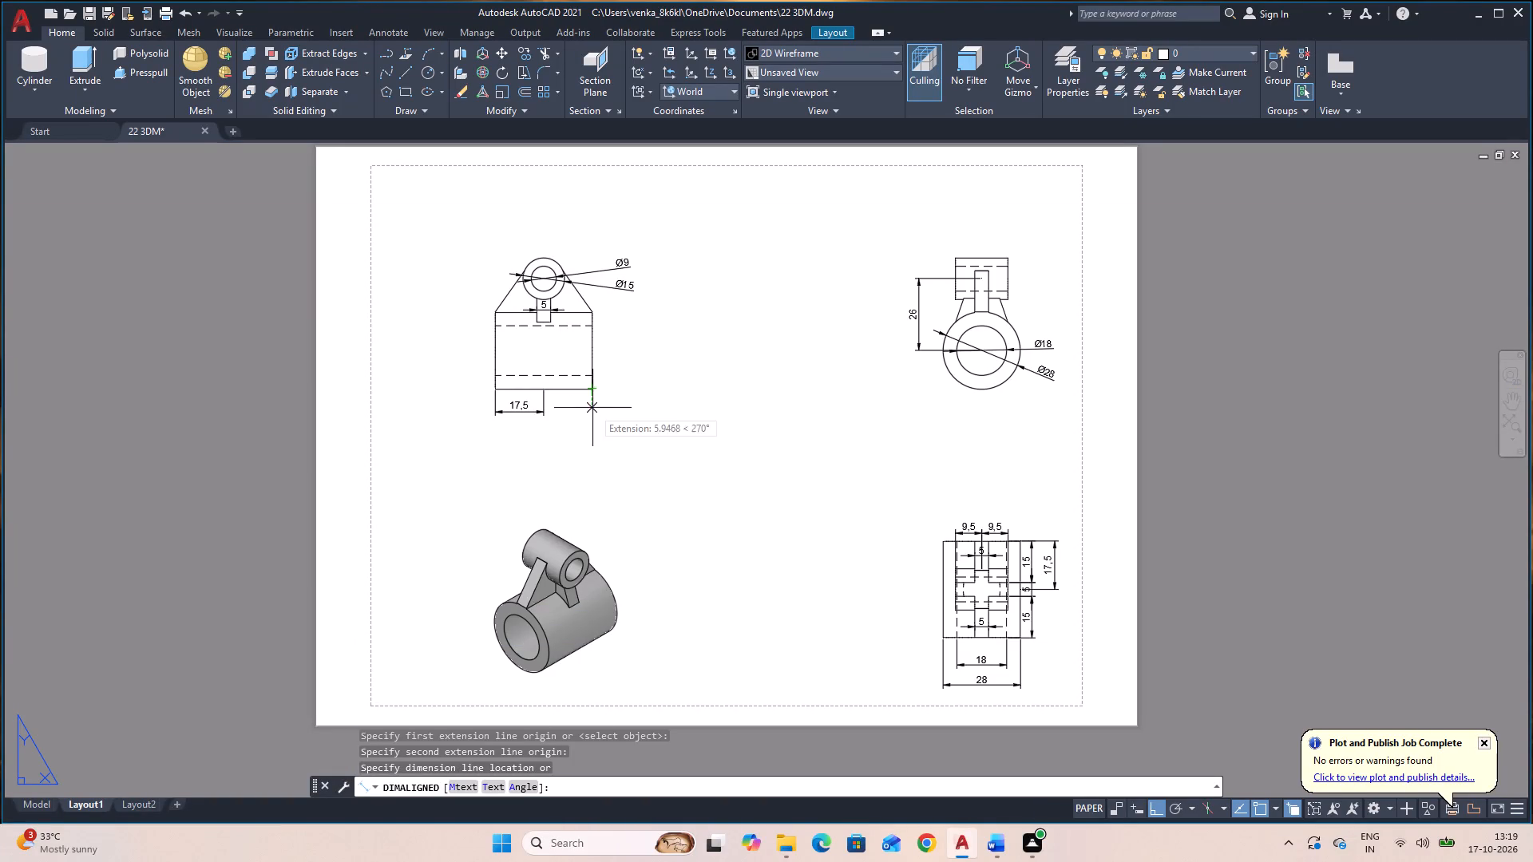
click(597, 412)
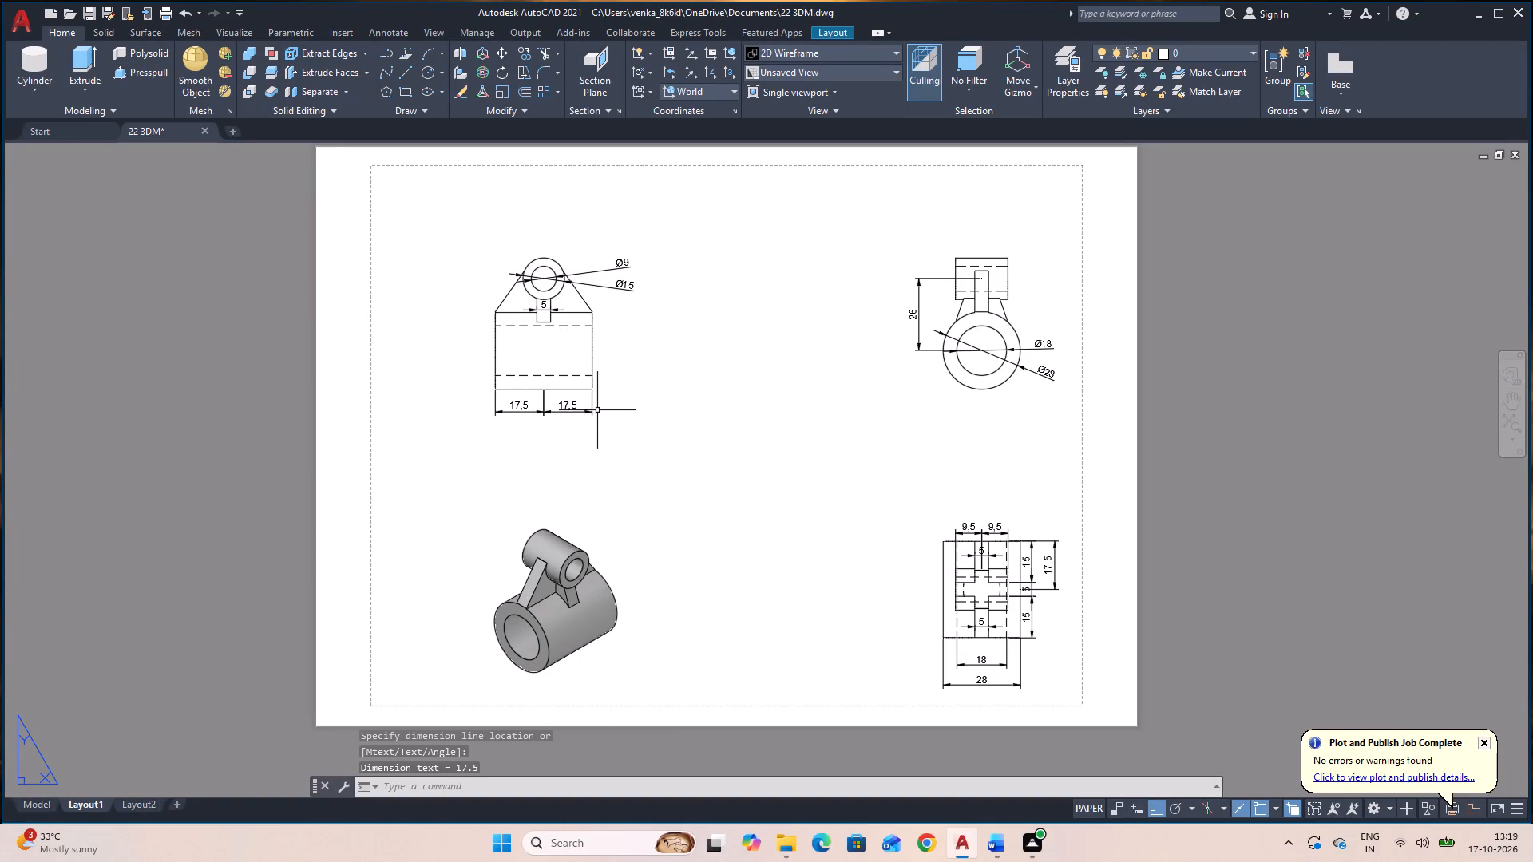